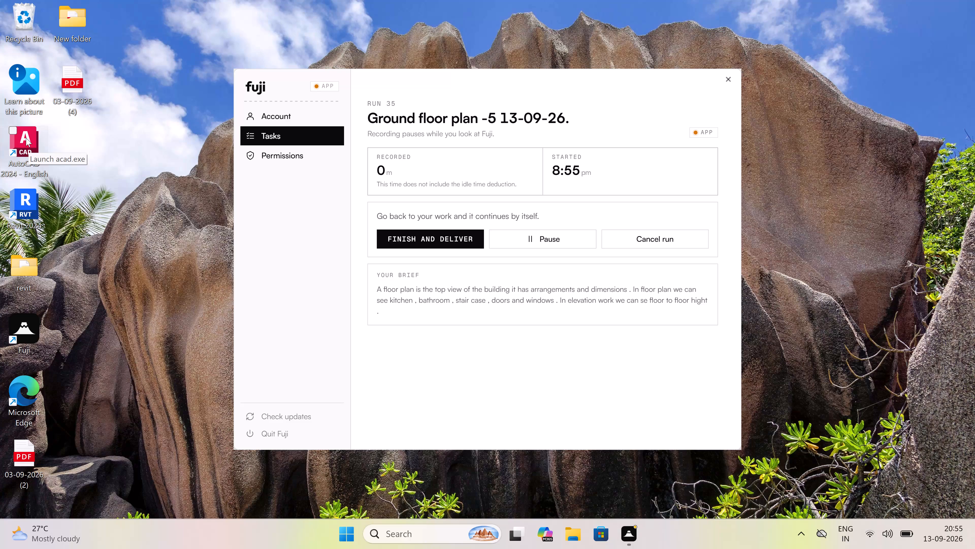
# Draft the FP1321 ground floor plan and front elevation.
# Launch AutoCAD 2024 from the desktop and start a new blank drawing.
pyautogui.doubleClick(26, 138)
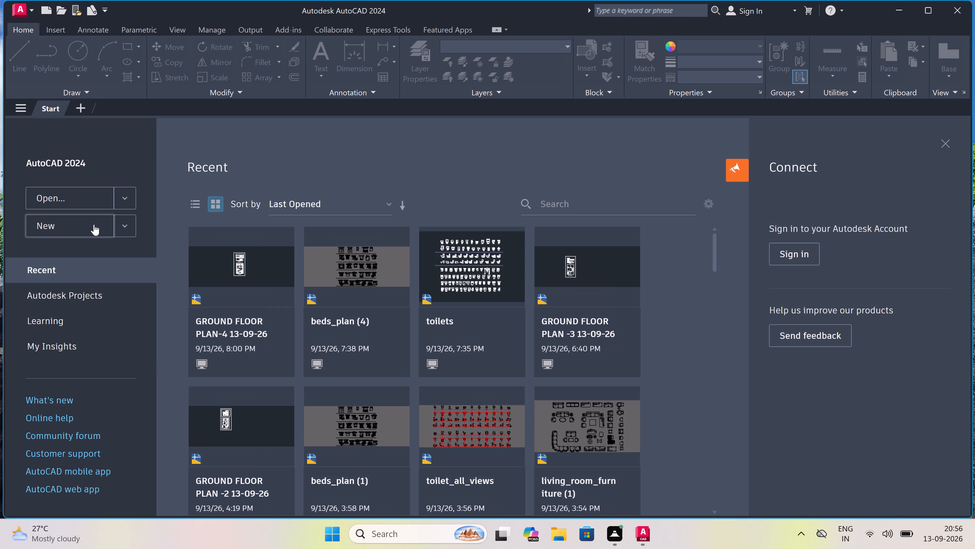
pyautogui.doubleClick(94, 224)
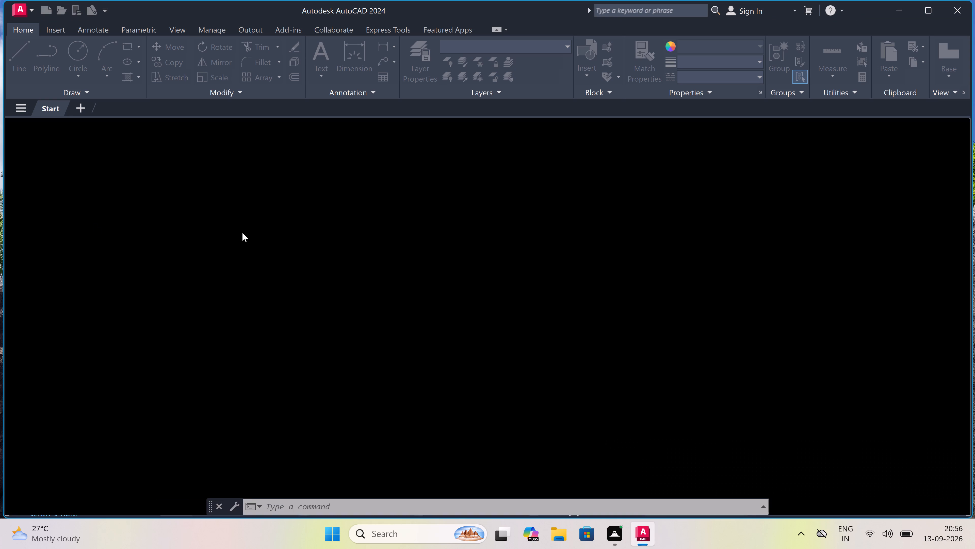
# Set the drawing units to Engineering length type with 0'-0" precision and an insertion scale of inches.
pyautogui.write('un')
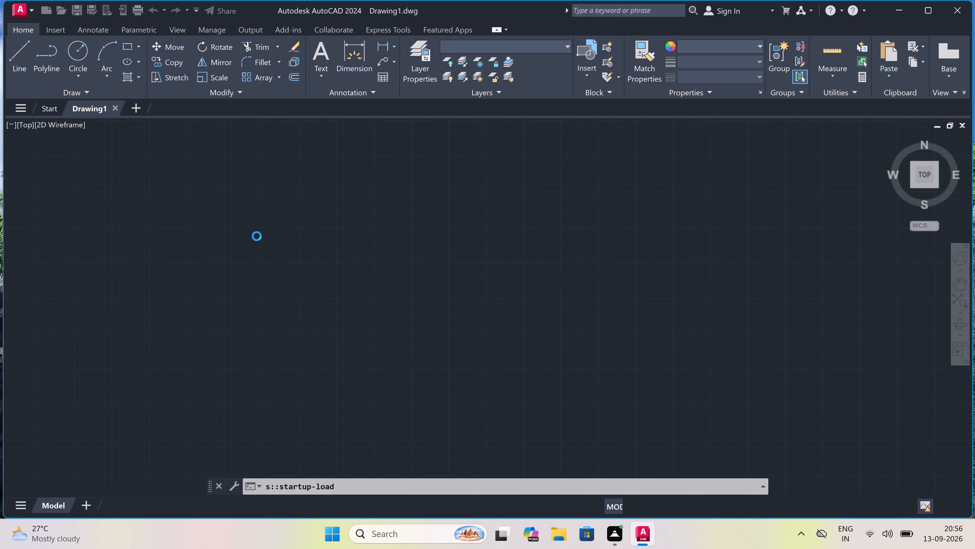
pyautogui.press('space')
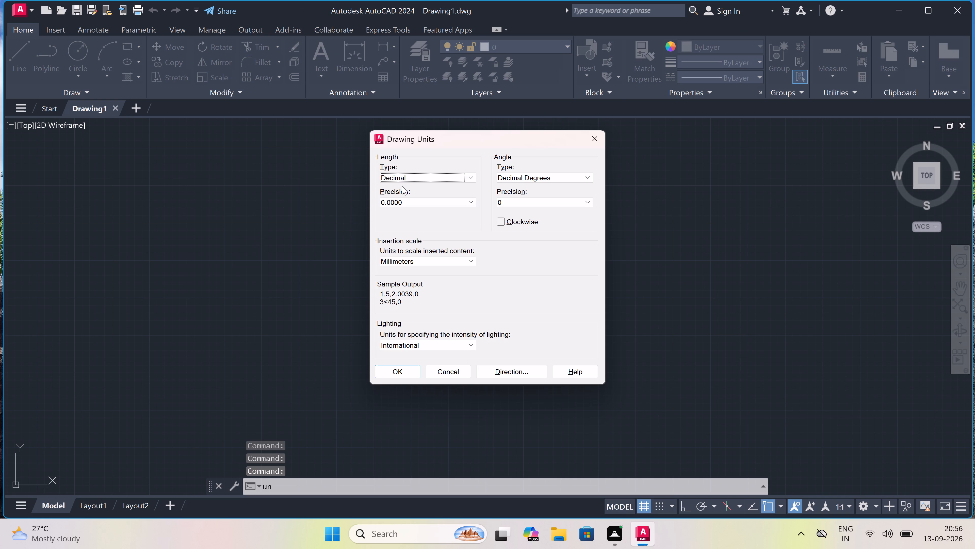
pyautogui.click(436, 175)
pyautogui.click(428, 198)
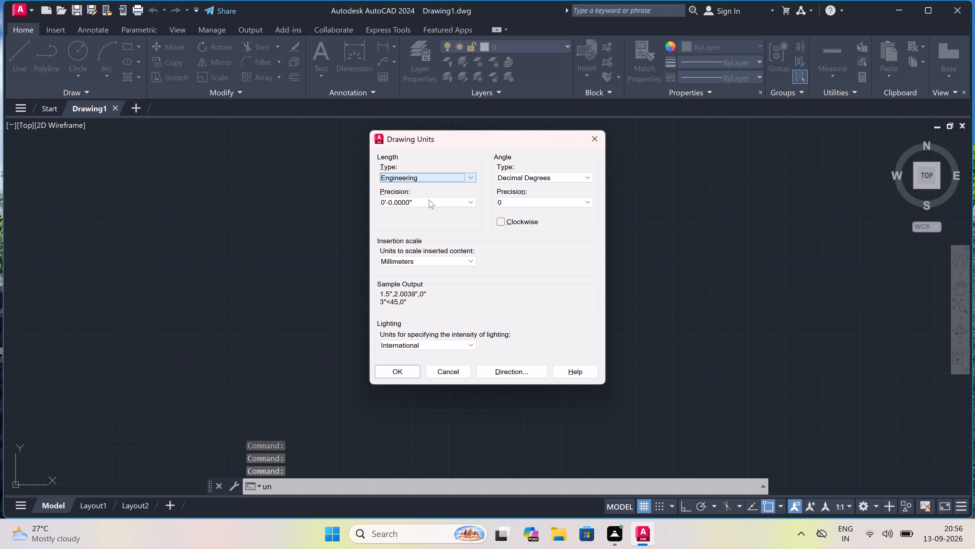
pyautogui.click(419, 202)
pyautogui.click(417, 210)
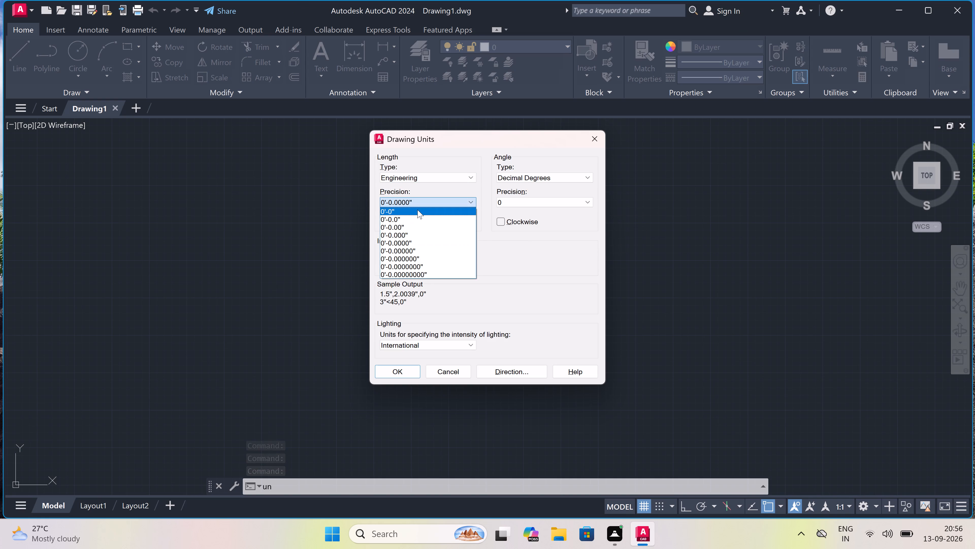
pyautogui.click(407, 260)
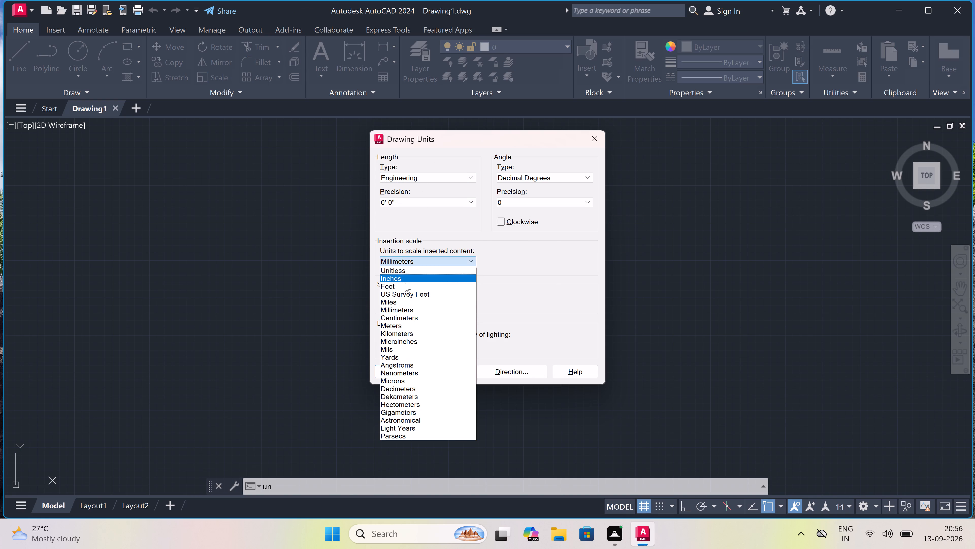
pyautogui.doubleClick(404, 280)
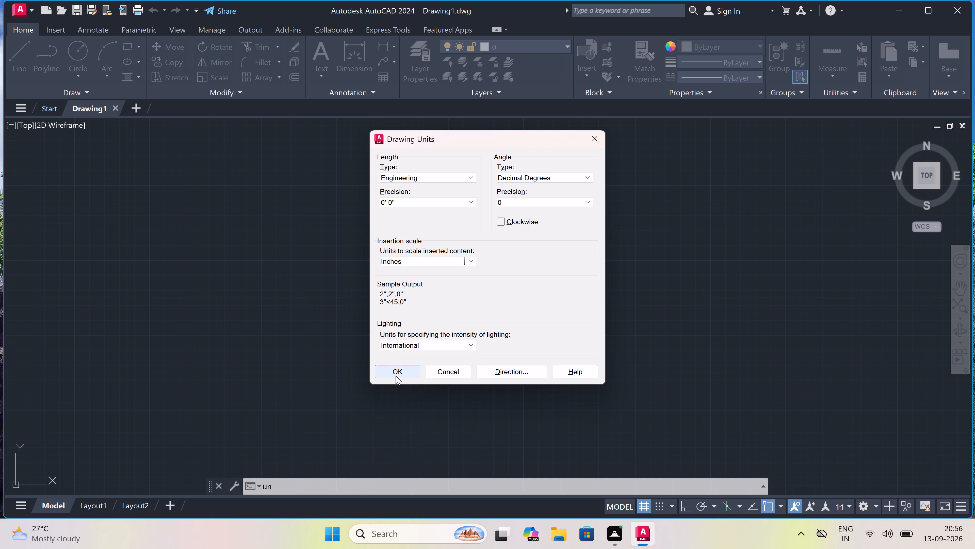
pyautogui.click(395, 376)
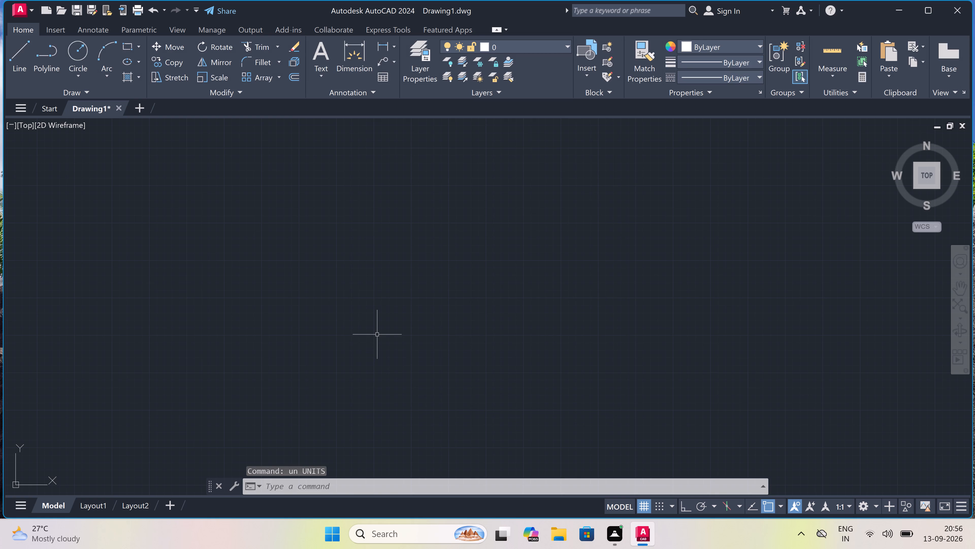
# With Ortho on, draw one vertical and one horizontal construction line crossing at a common point in the upper-left drawing area.
pyautogui.write('xl')
pyautogui.press('space')
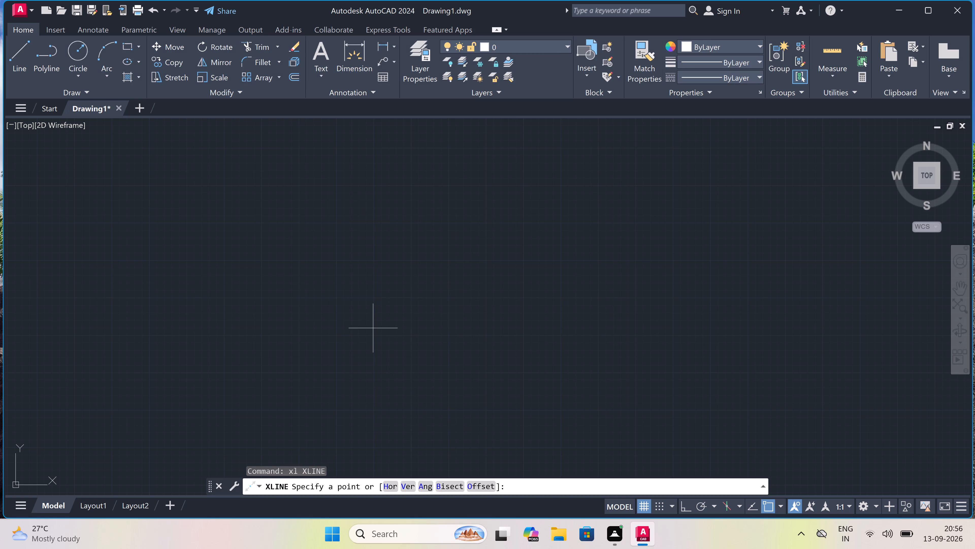
pyautogui.click(202, 190)
pyautogui.press('F8')
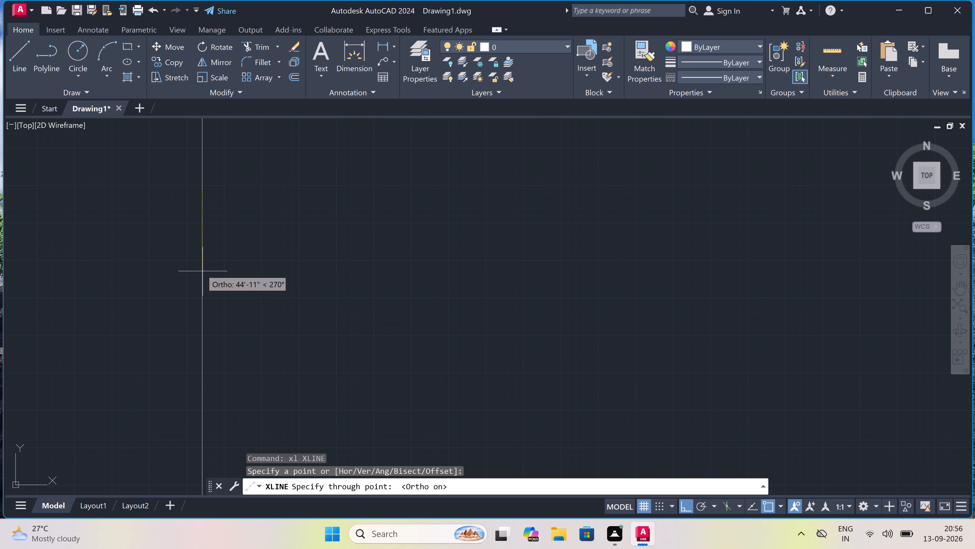
pyautogui.click(201, 269)
pyautogui.click(183, 190)
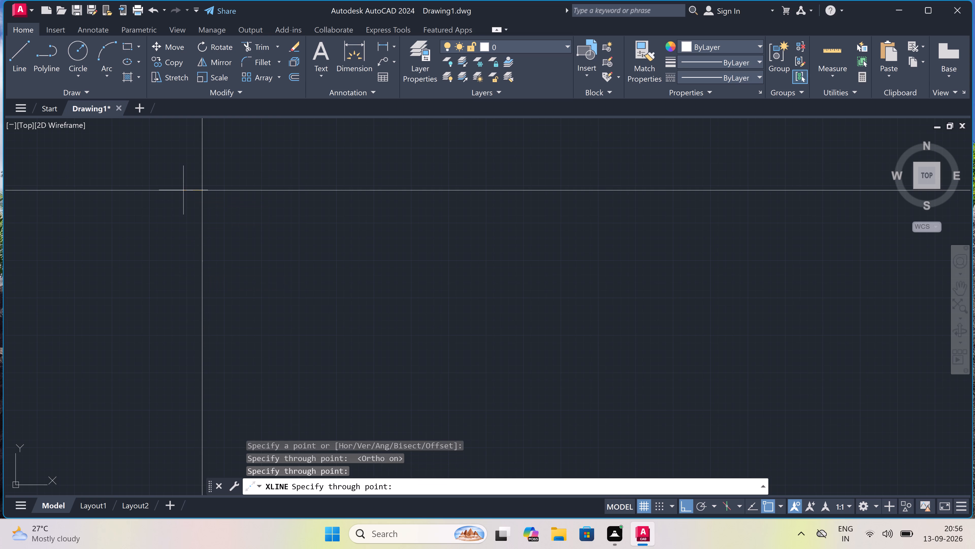
pyautogui.click(175, 184)
pyautogui.press('Escape')
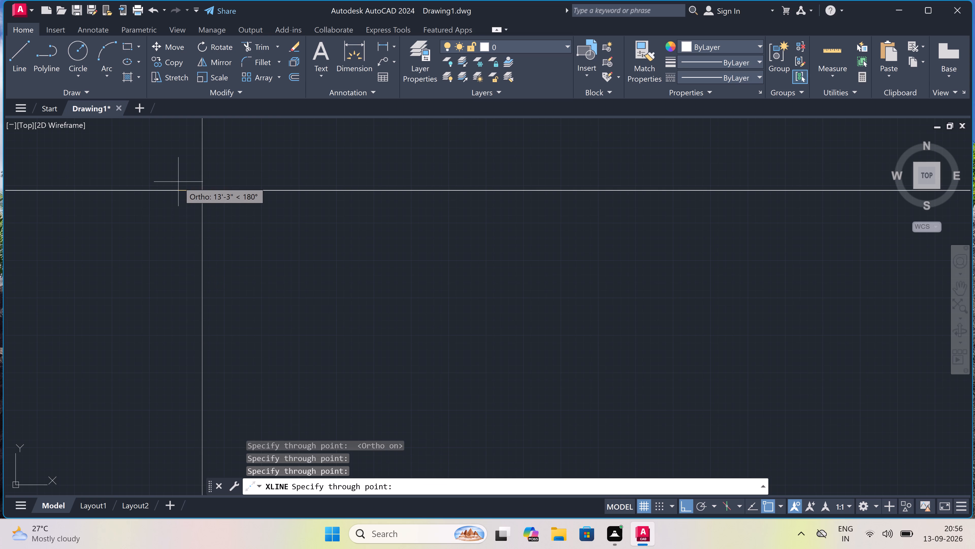
# Trim the construction lines above and left of their intersection, leaving the plan's top-left outer corner.
pyautogui.scroll(3, 189, 177)
pyautogui.write('tr')
pyautogui.press('space')
pyautogui.moveTo(319, 179); pyautogui.dragTo(316, 179)
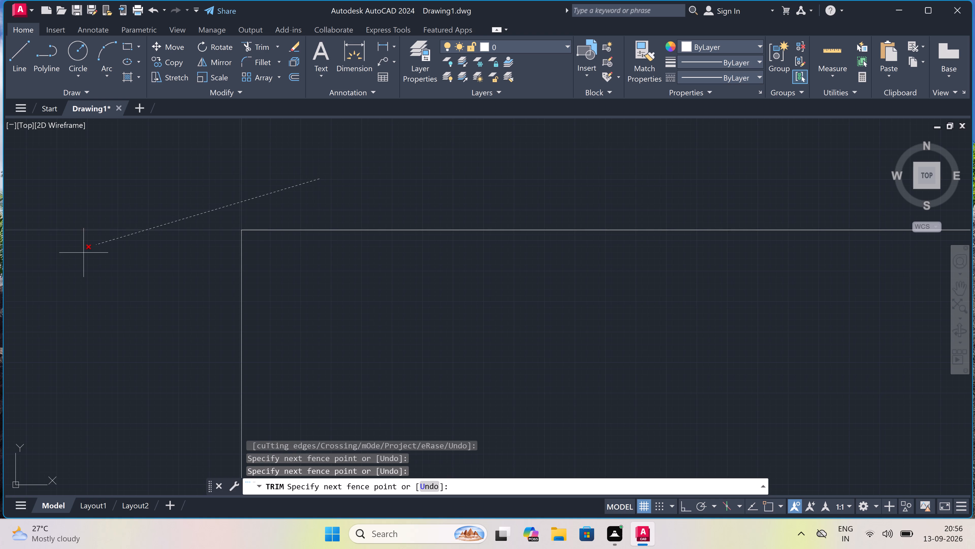
pyautogui.click(82, 258)
pyautogui.press('Escape')
pyautogui.scroll(1, 278, 219)
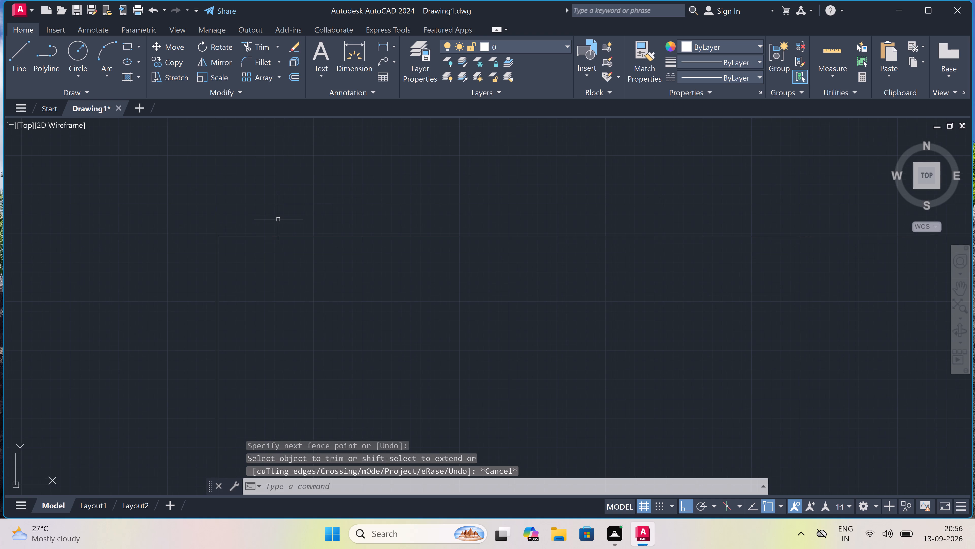
# Offset the top horizontal line and the left vertical line 9" inward to form the outer wall thickness.
pyautogui.write('o')
pyautogui.press('space')
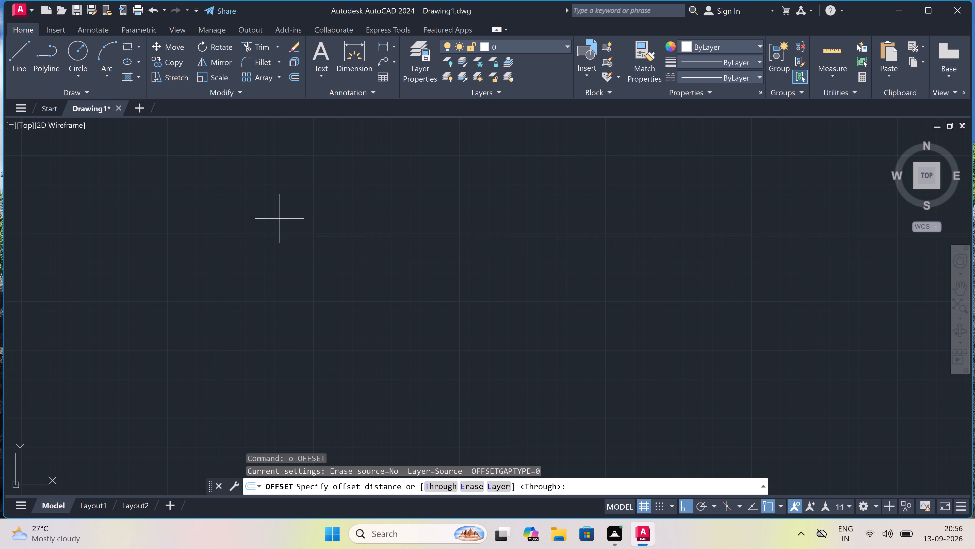
pyautogui.click(298, 236)
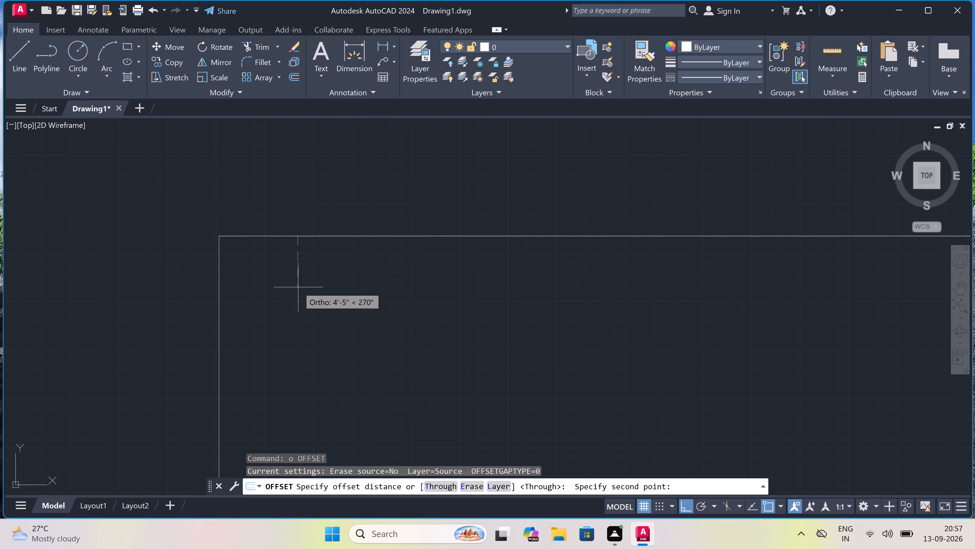
pyautogui.press('9')
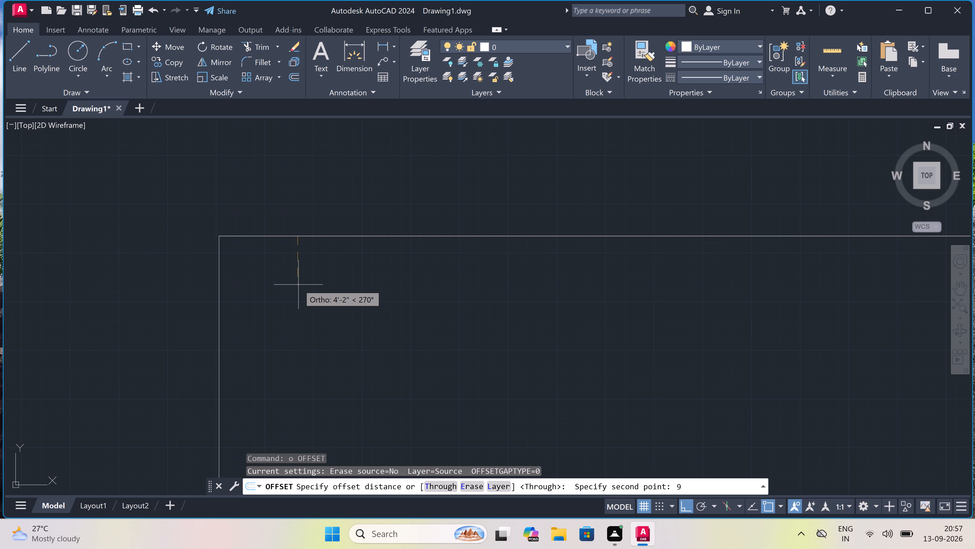
pyautogui.hotkey('shift', '"')
pyautogui.press('space')
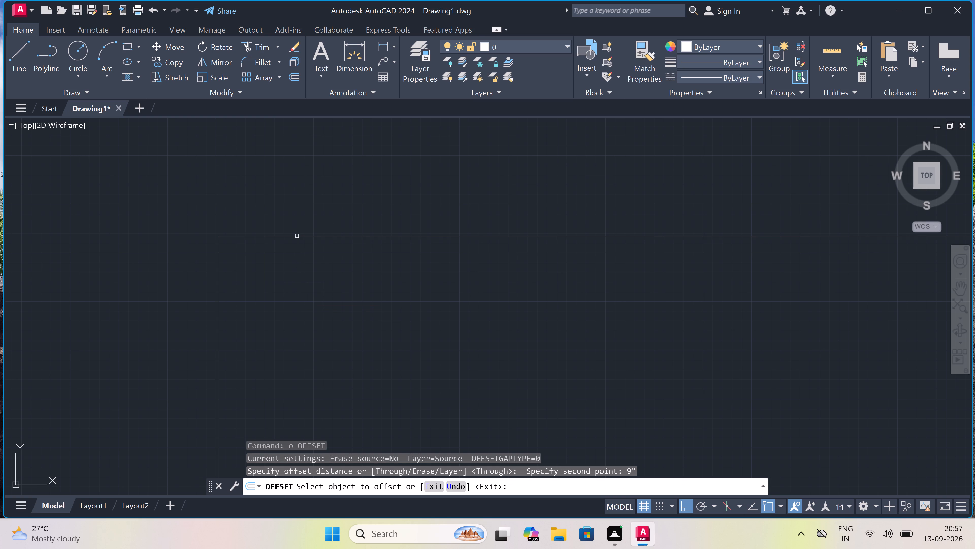
pyautogui.scroll(2, 298, 237)
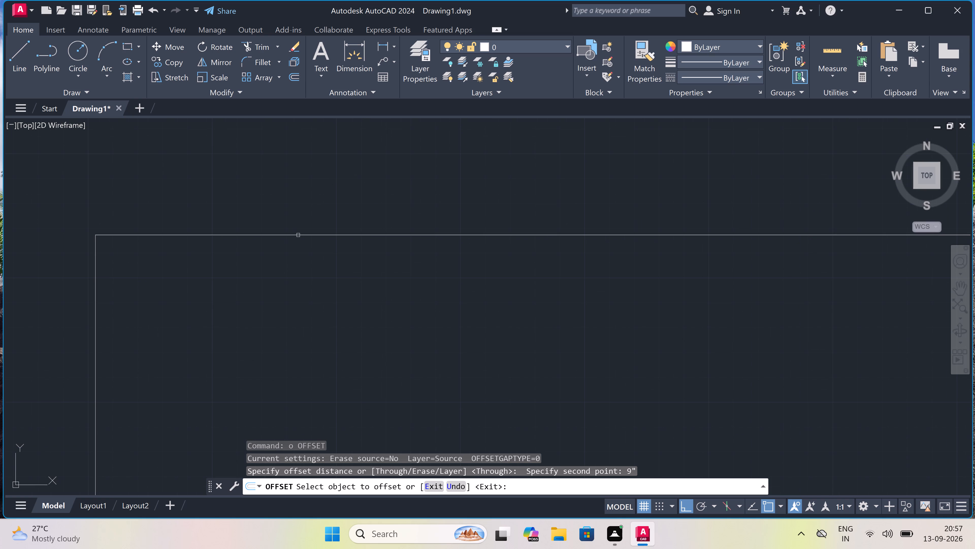
pyautogui.click(298, 235)
pyautogui.click(291, 260)
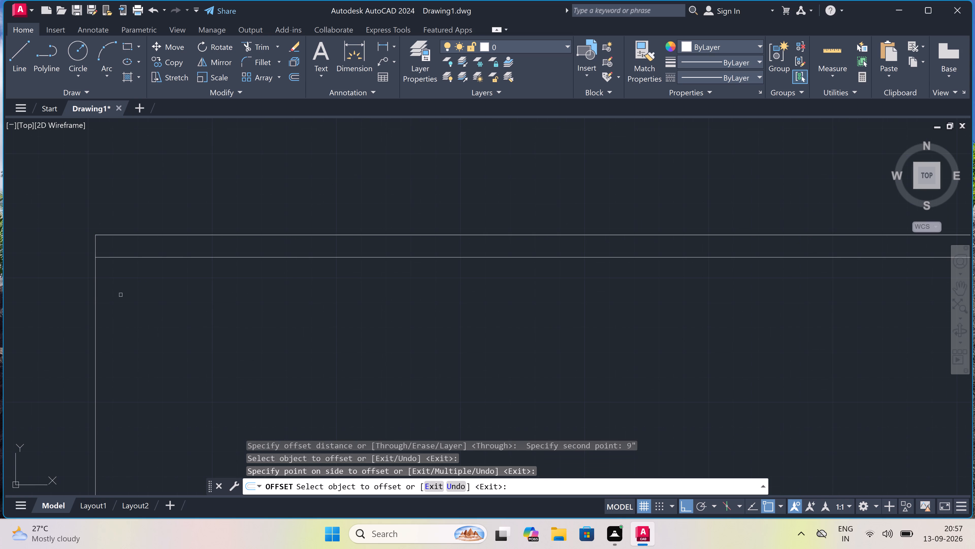
pyautogui.click(94, 300)
pyautogui.click(116, 299)
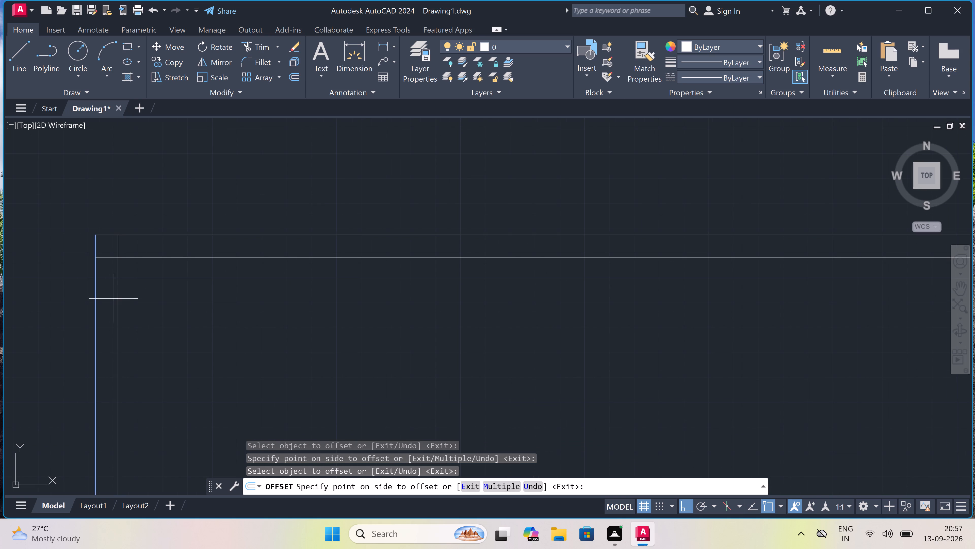
pyautogui.press('Escape')
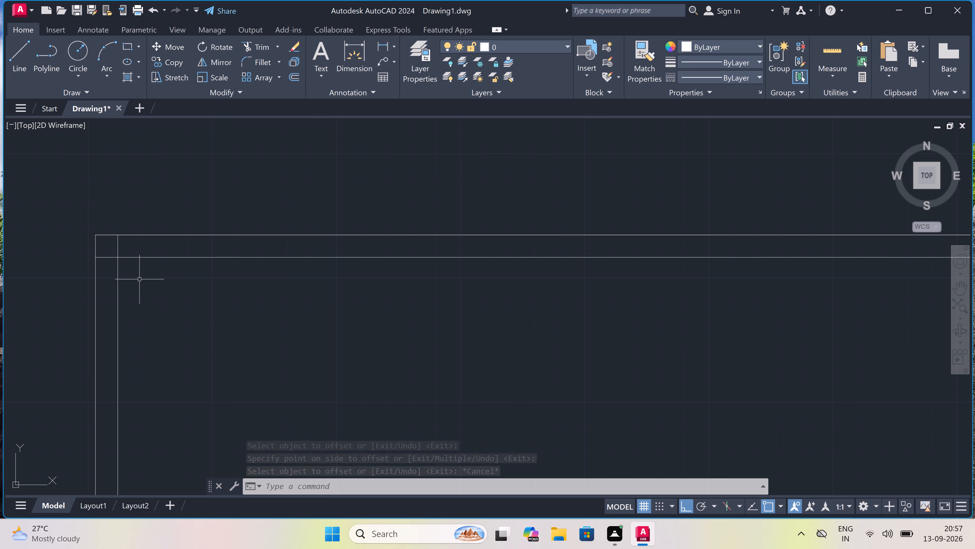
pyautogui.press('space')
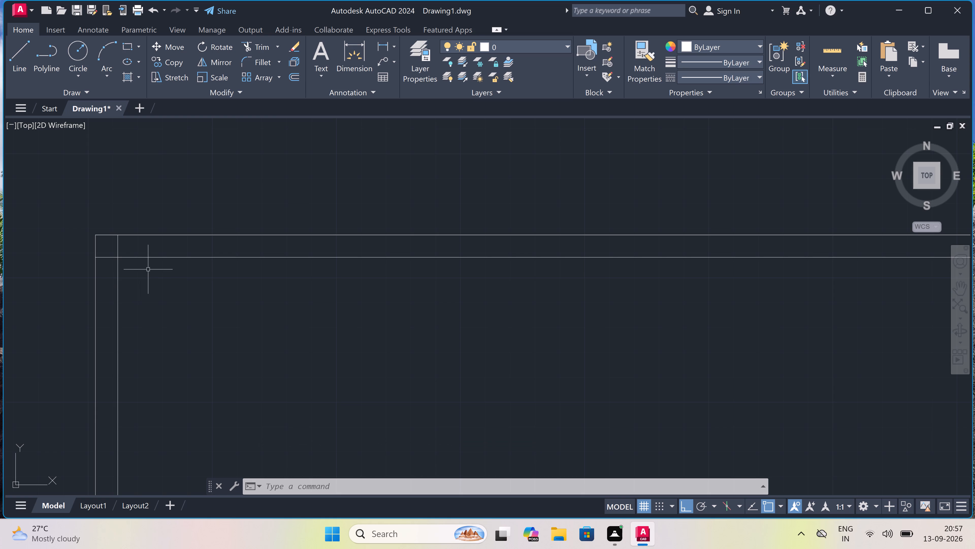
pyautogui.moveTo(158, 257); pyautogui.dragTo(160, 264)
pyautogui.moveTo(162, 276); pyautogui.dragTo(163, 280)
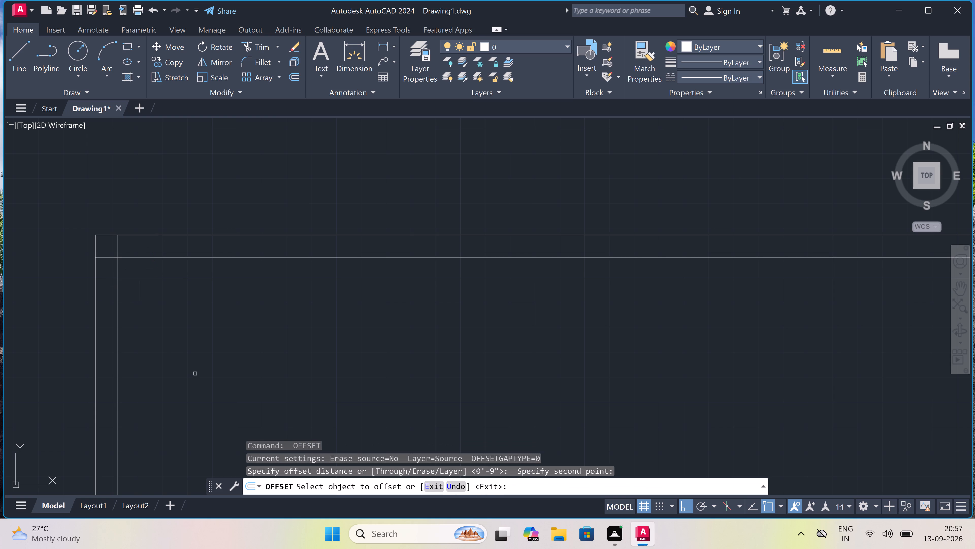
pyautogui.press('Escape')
# Offset the top wall's inner line 5'7" downward.
pyautogui.press('space')
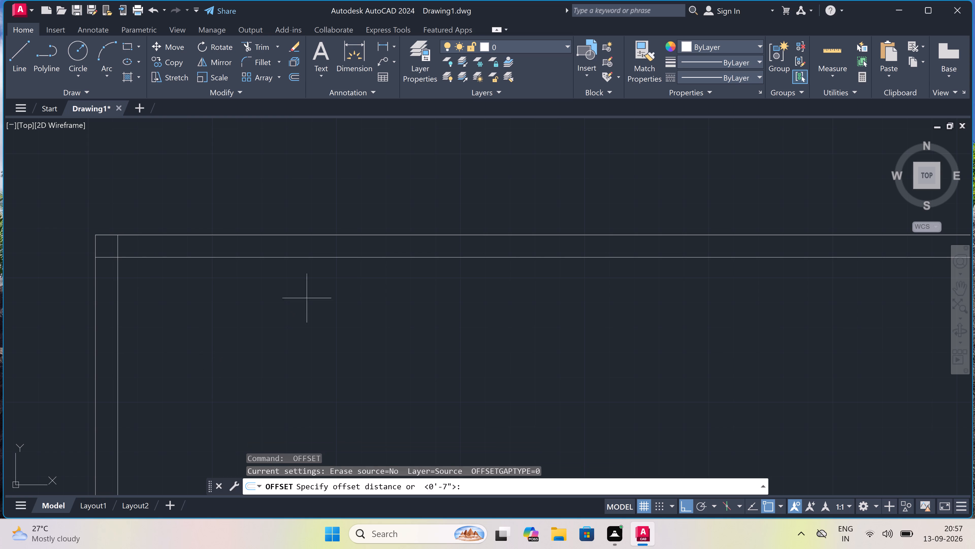
pyautogui.moveTo(319, 258); pyautogui.dragTo(322, 295)
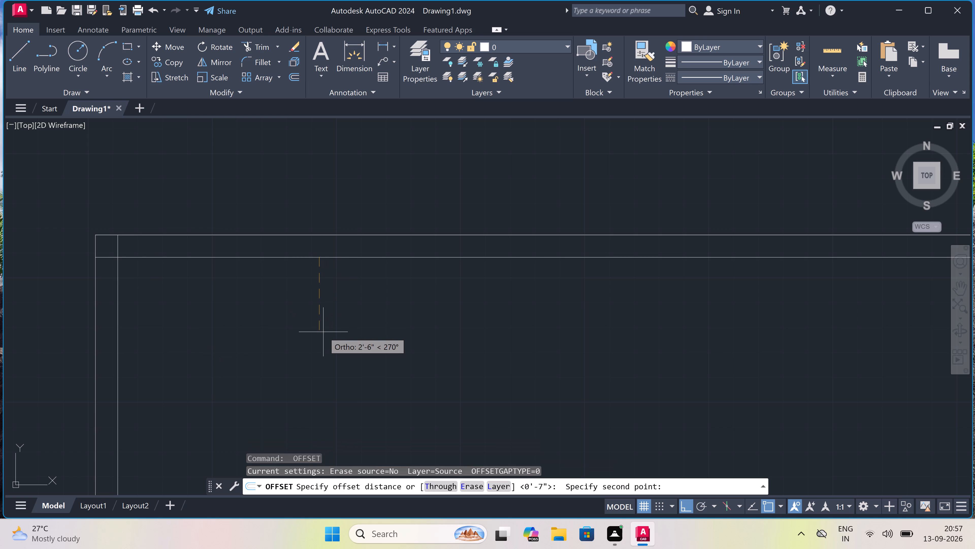
pyautogui.write("5'")
pyautogui.write('7"')
pyautogui.press('space')
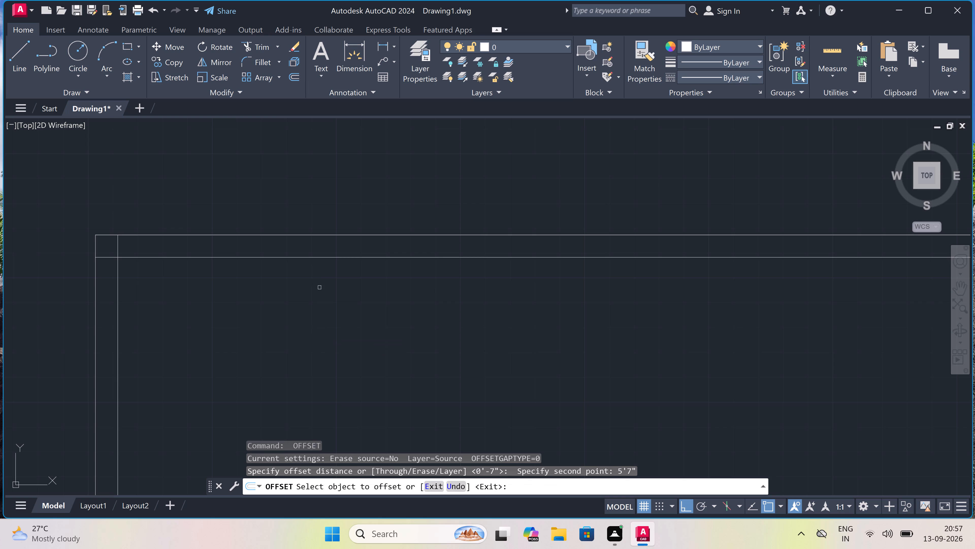
pyautogui.moveTo(316, 258); pyautogui.dragTo(315, 272)
pyautogui.click(310, 287)
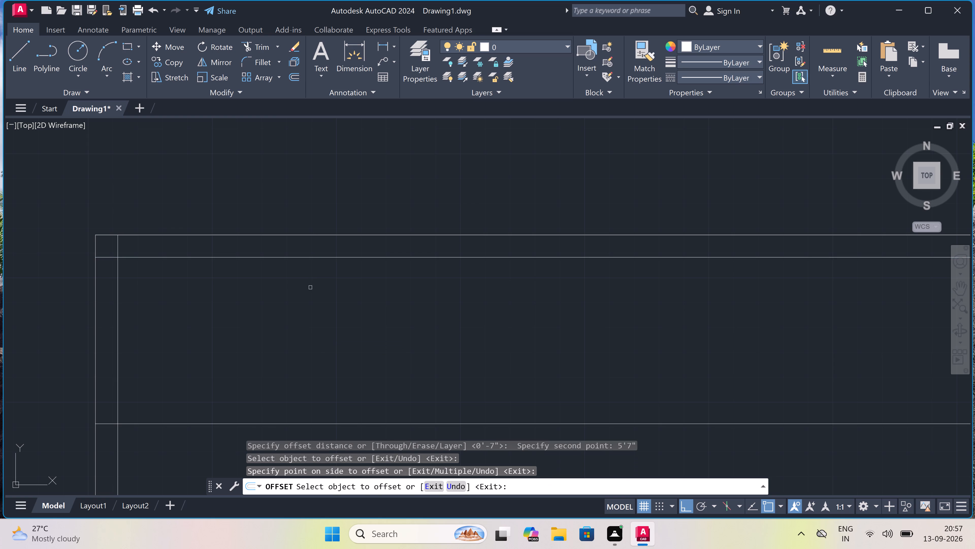
pyautogui.press('Escape')
# Offset the horizontal partition line below the top wall 4.5" downward to give the partition its thickness.
pyautogui.press('space')
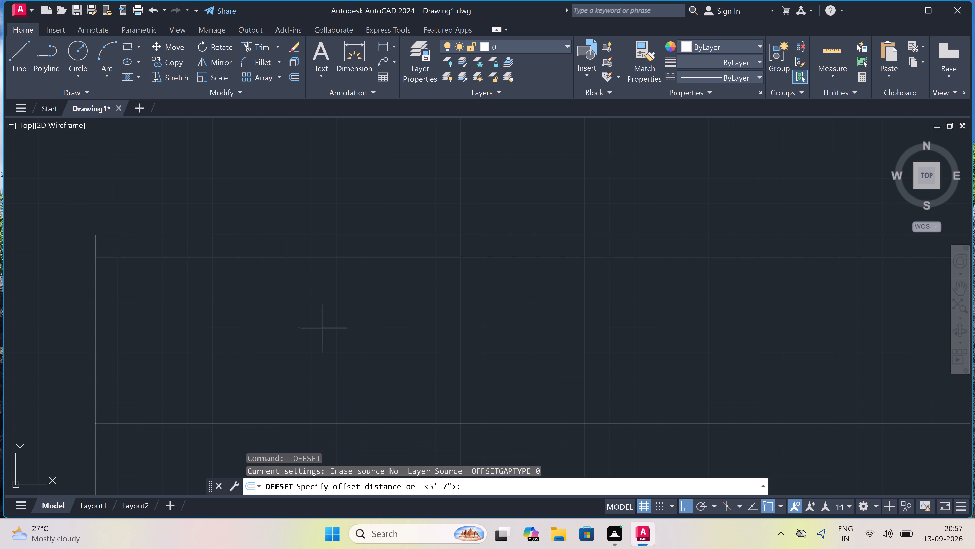
pyautogui.scroll(-4, 323, 377)
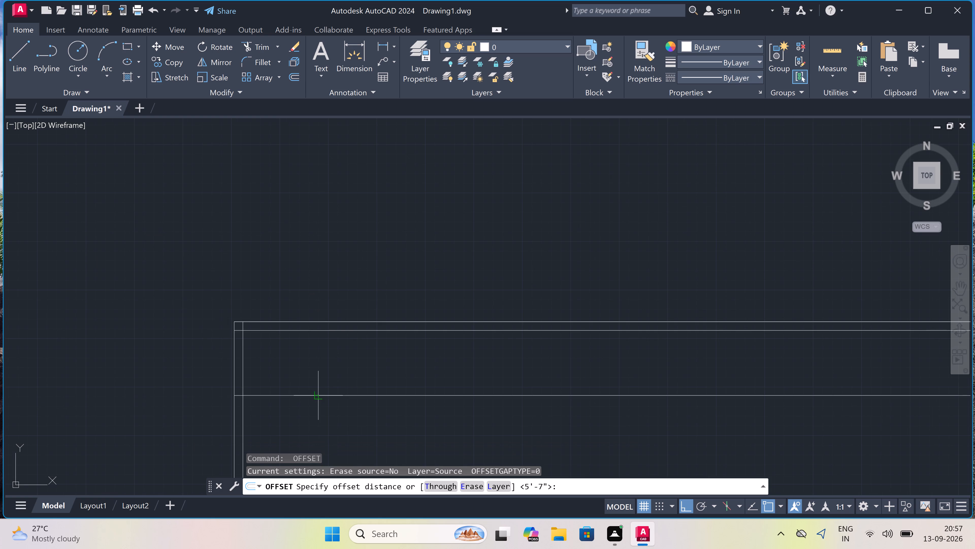
pyautogui.click(314, 399)
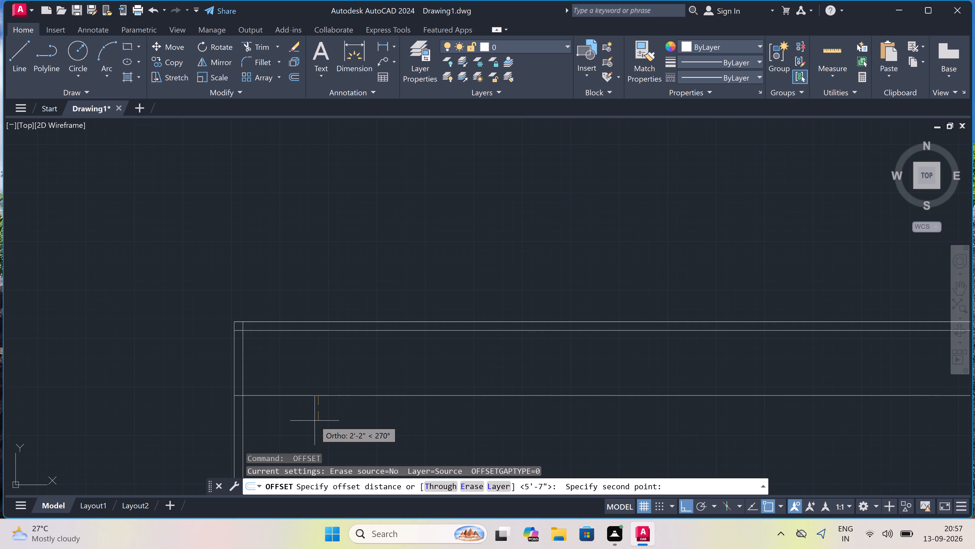
pyautogui.write('4.5"')
pyautogui.press('space')
pyautogui.scroll(-5, 316, 415)
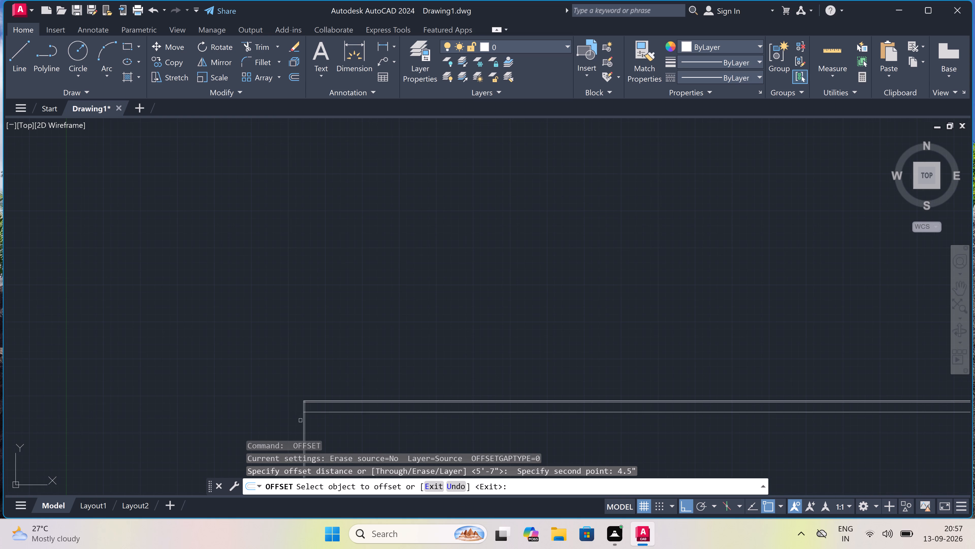
pyautogui.scroll(3, 304, 424)
pyautogui.scroll(2, 334, 397)
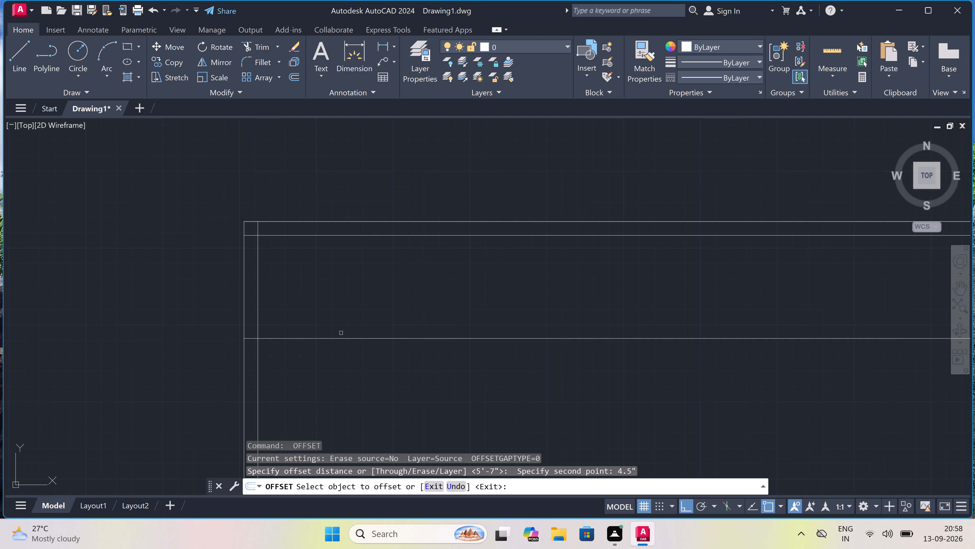
pyautogui.moveTo(336, 339); pyautogui.dragTo(336, 341)
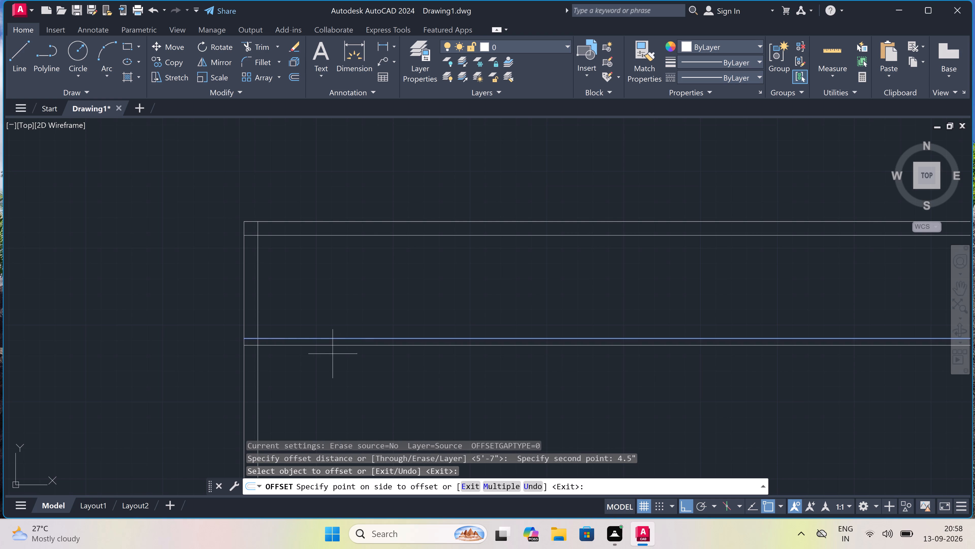
pyautogui.click(332, 358)
pyautogui.press('Escape')
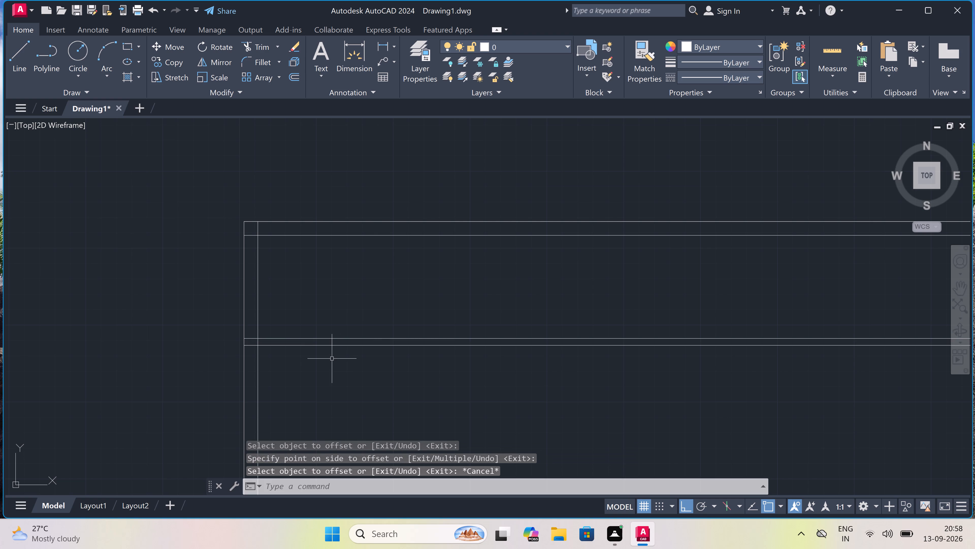
# Offset the left wall's inner line 4'6" to the right for the first vertical partition.
pyautogui.press('space')
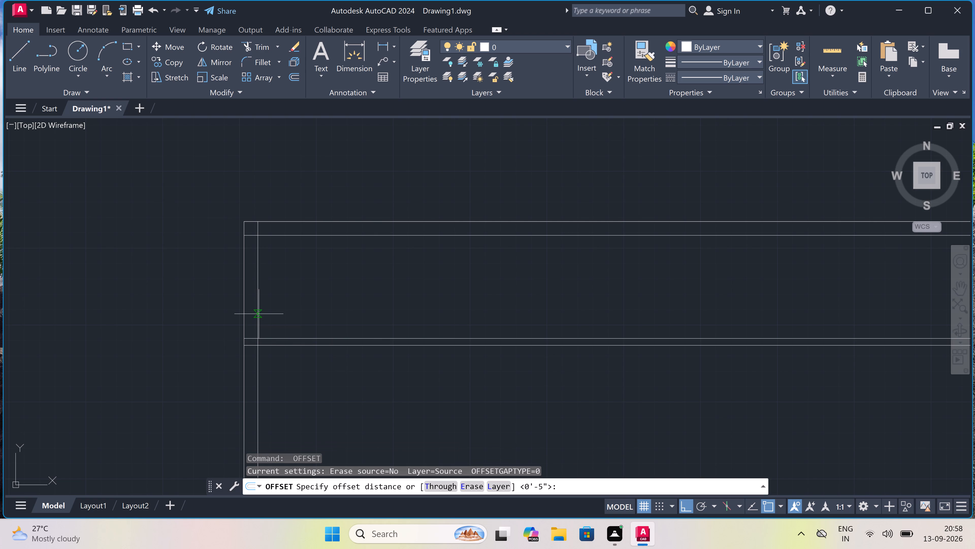
pyautogui.moveTo(259, 309); pyautogui.dragTo(269, 309)
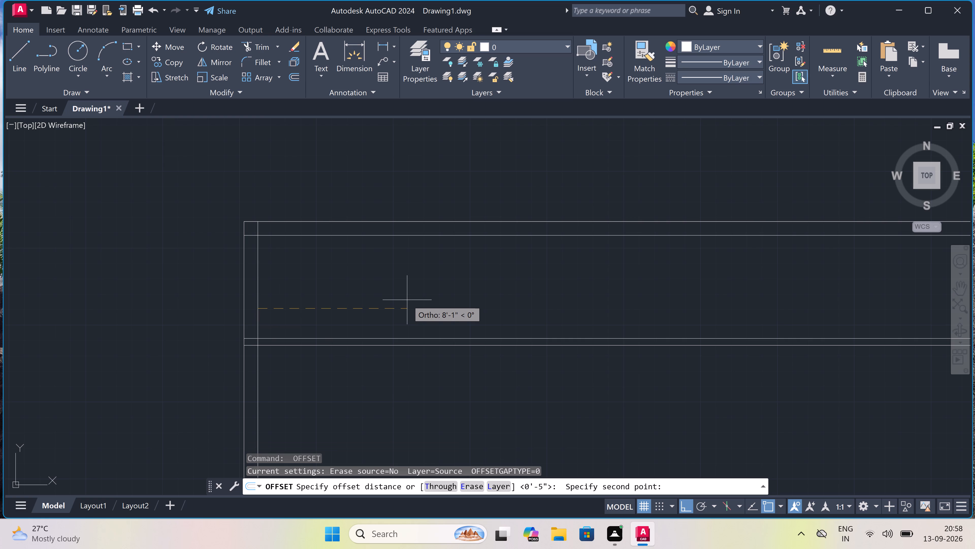
pyautogui.write('4\'6"')
pyautogui.press('space')
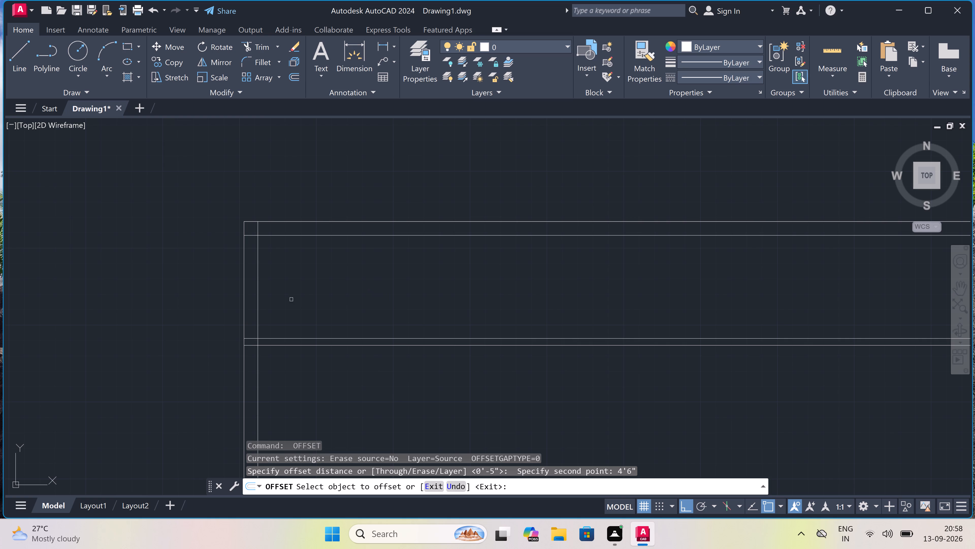
pyautogui.moveTo(258, 286); pyautogui.dragTo(262, 285)
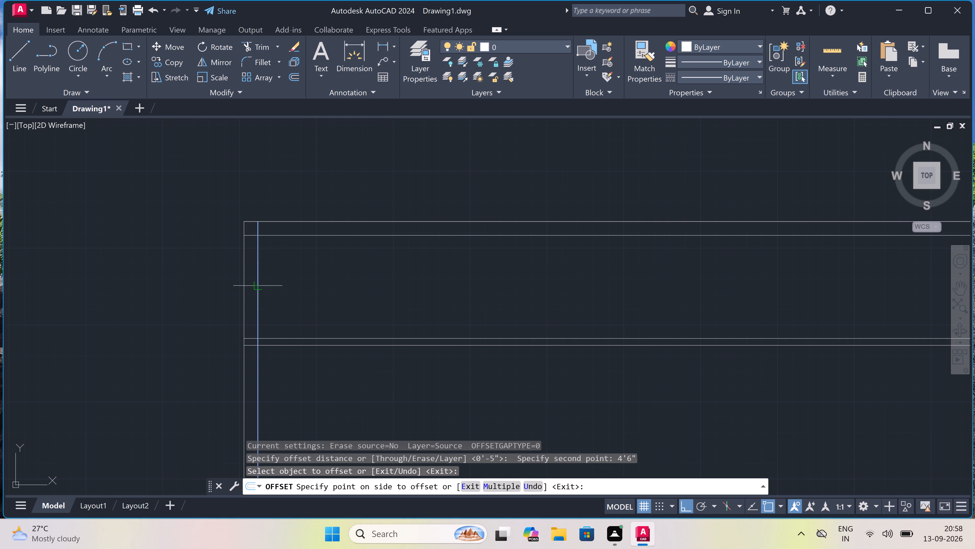
pyautogui.click(344, 283)
pyautogui.press('Escape')
# Offset the first vertical partition line 4.5" to the right to form its thickness.
pyautogui.press('space')
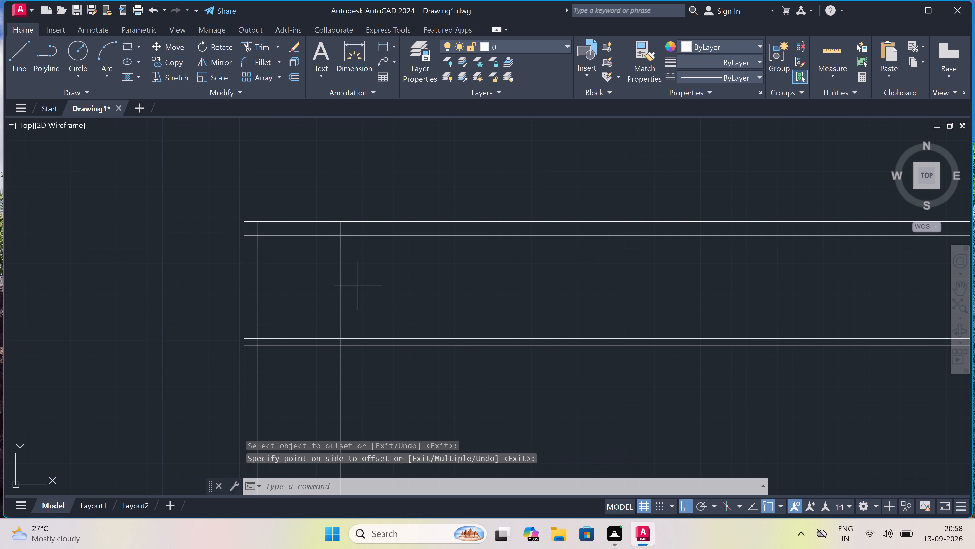
pyautogui.moveTo(343, 282); pyautogui.dragTo(346, 282)
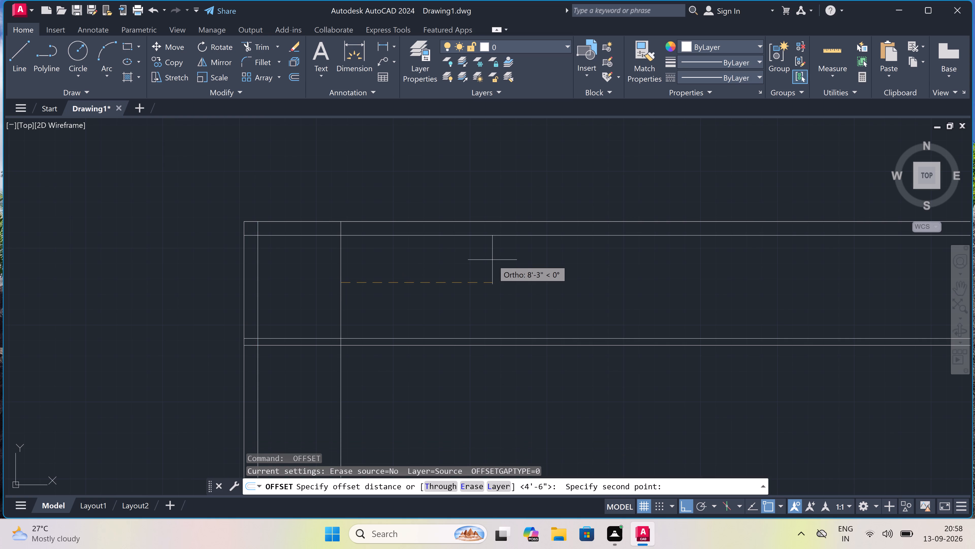
pyautogui.write('4.5"')
pyautogui.press('space')
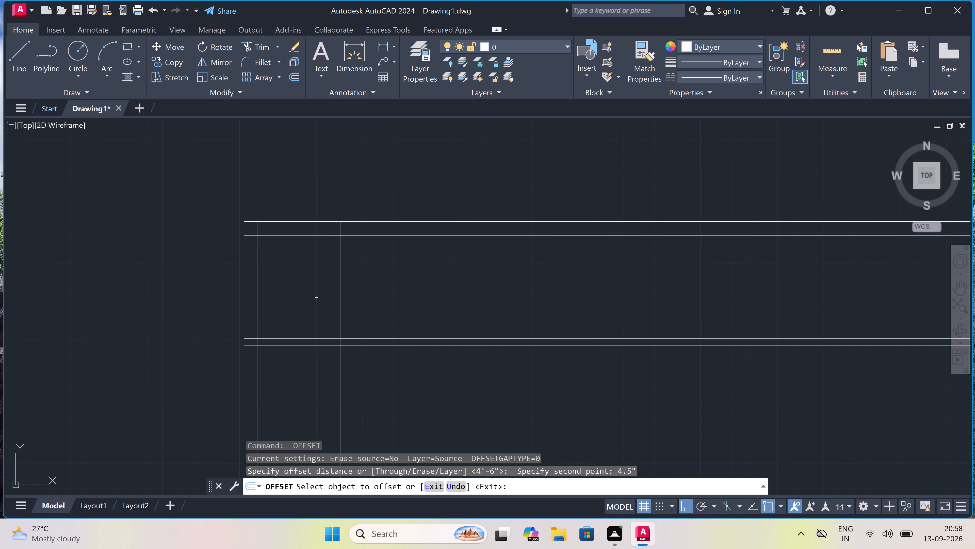
pyautogui.click(341, 293)
pyautogui.moveTo(385, 292); pyautogui.dragTo(389, 295)
pyautogui.press('Escape')
# Offset the first vertical partition's right line 7' to the right for the second partition.
pyautogui.press('space')
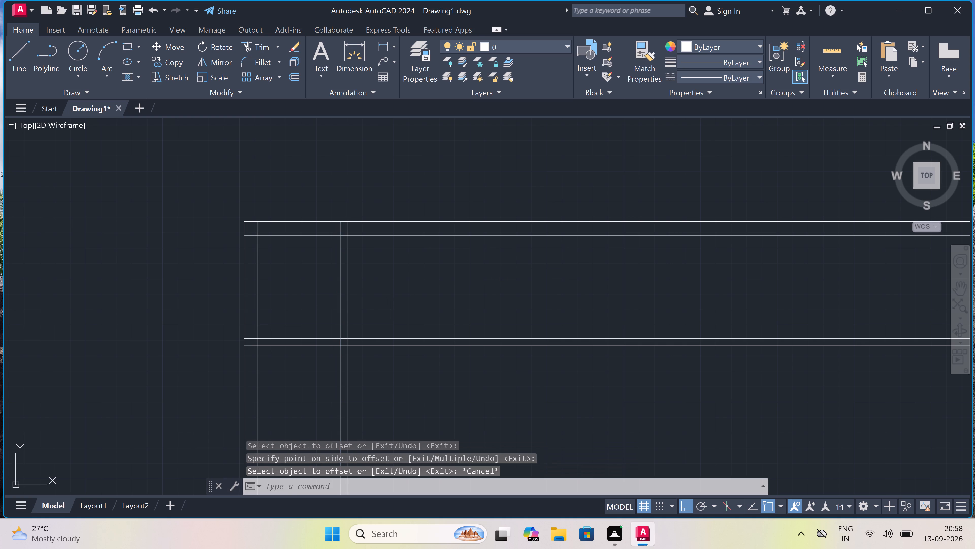
pyautogui.click(346, 292)
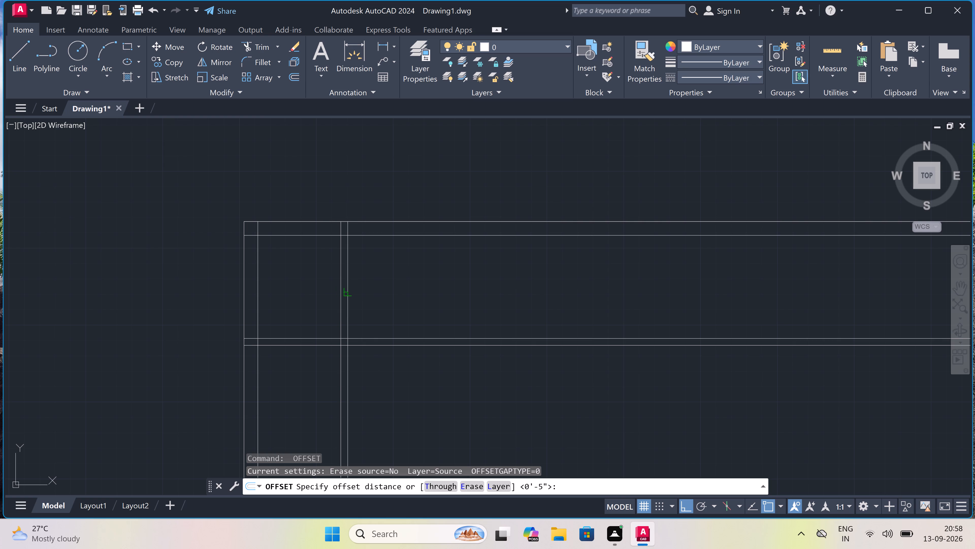
pyautogui.write("7'")
pyautogui.press('space')
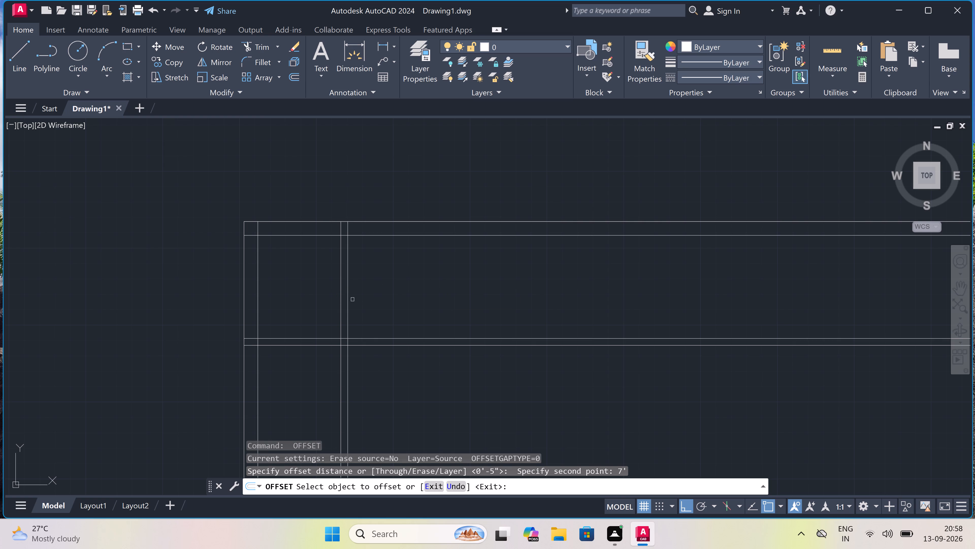
pyautogui.moveTo(347, 301); pyautogui.dragTo(359, 301)
pyautogui.click(405, 301)
pyautogui.press('Escape')
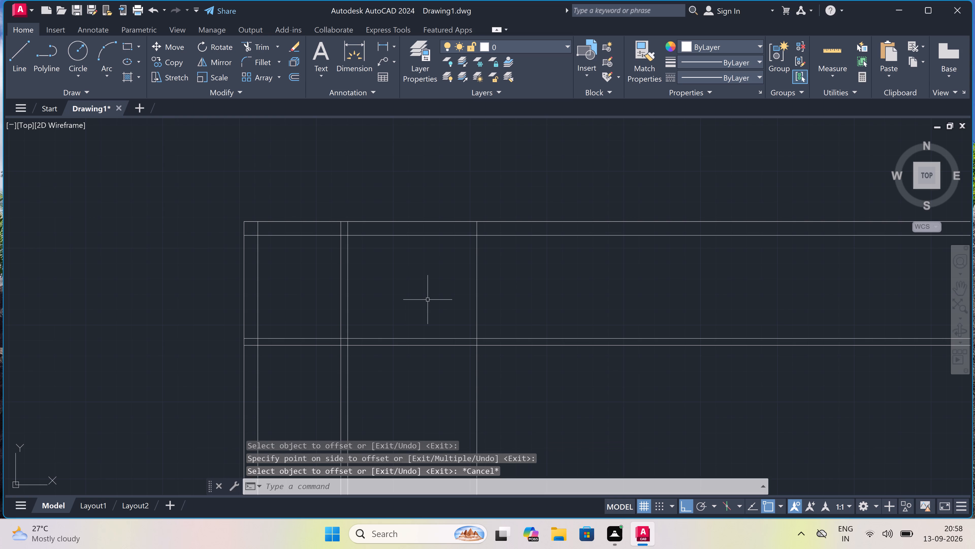
# Offset the second vertical partition line 4.5" to the right to form its thickness.
pyautogui.press('space')
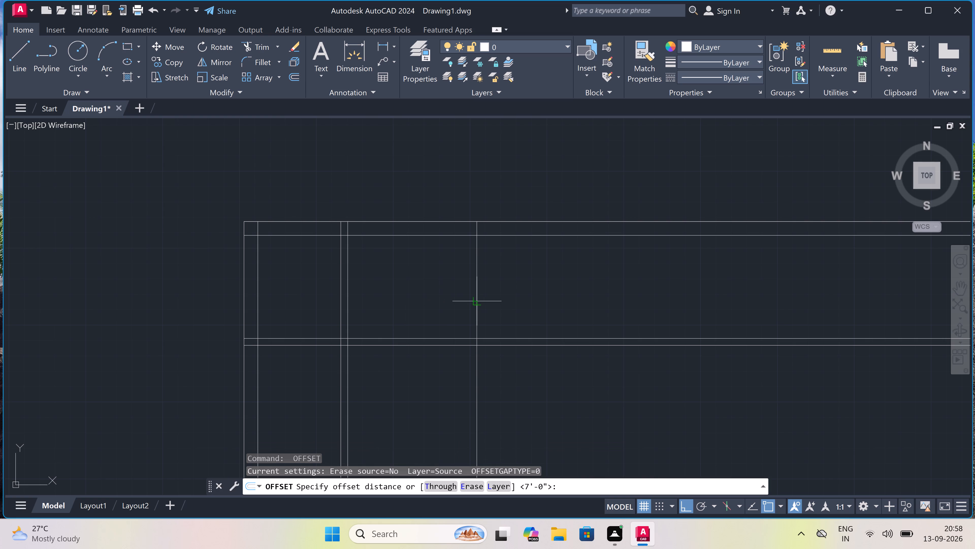
pyautogui.moveTo(474, 299); pyautogui.dragTo(487, 299)
pyautogui.write('4.5"')
pyautogui.press('space')
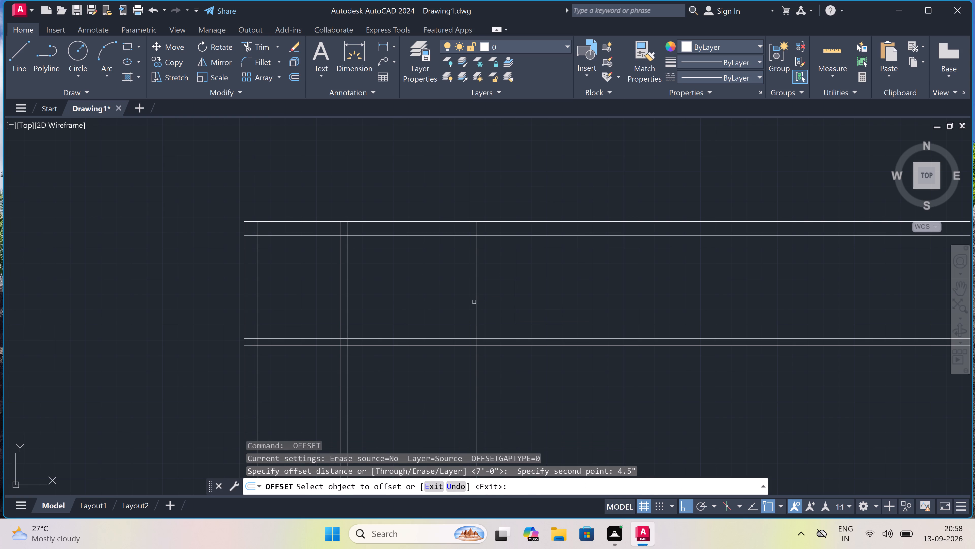
pyautogui.click(476, 302)
pyautogui.click(501, 300)
pyautogui.press('Escape')
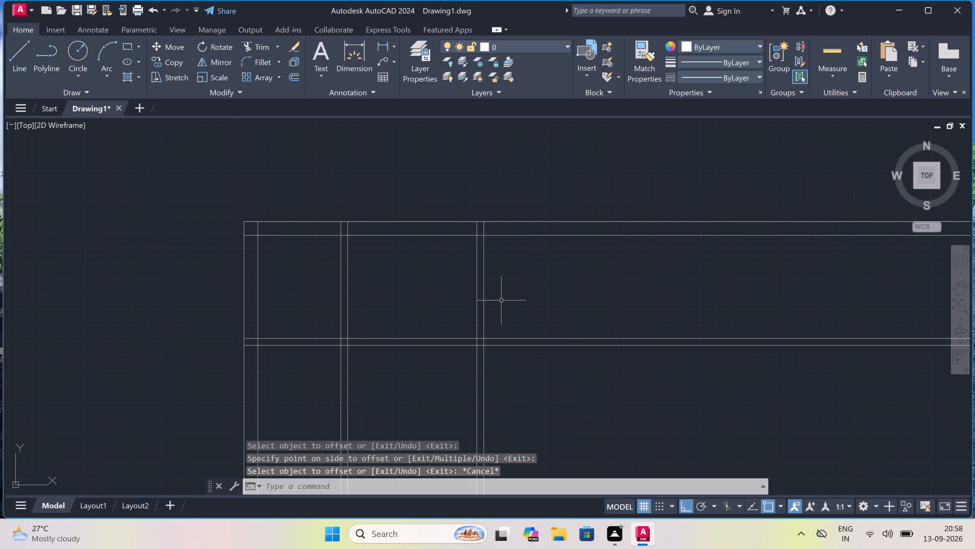
# Offset the second vertical partition's right line 11' to the right.
pyautogui.press('space')
pyautogui.moveTo(485, 295); pyautogui.dragTo(489, 295)
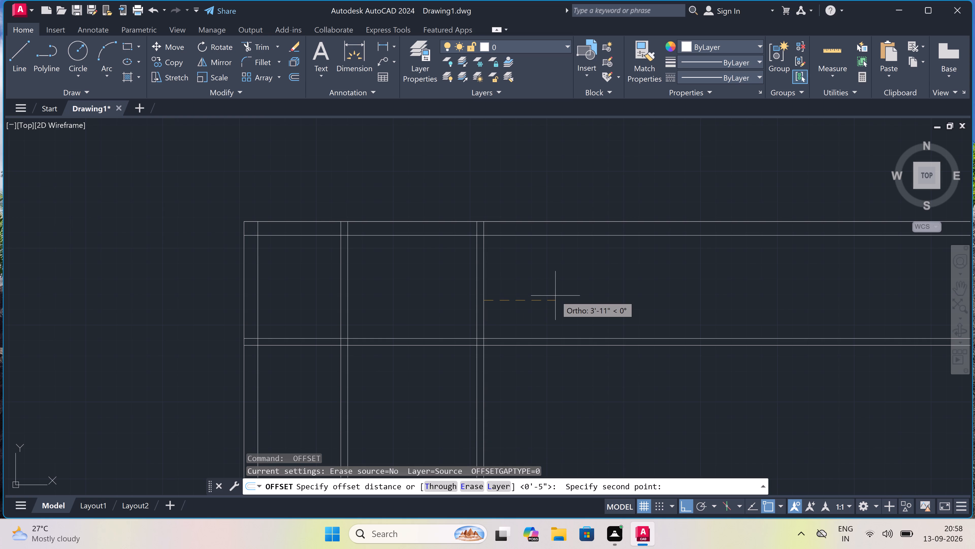
pyautogui.write('11"')
pyautogui.press('BackSpace')
pyautogui.press("'")
pyautogui.press('space')
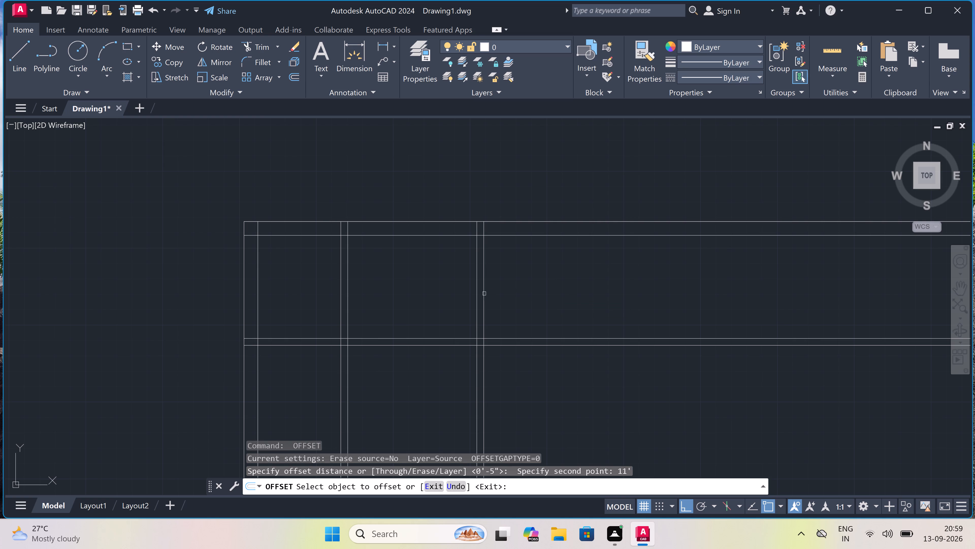
pyautogui.moveTo(484, 294); pyautogui.dragTo(487, 294)
pyautogui.click(522, 293)
pyautogui.press('Escape')
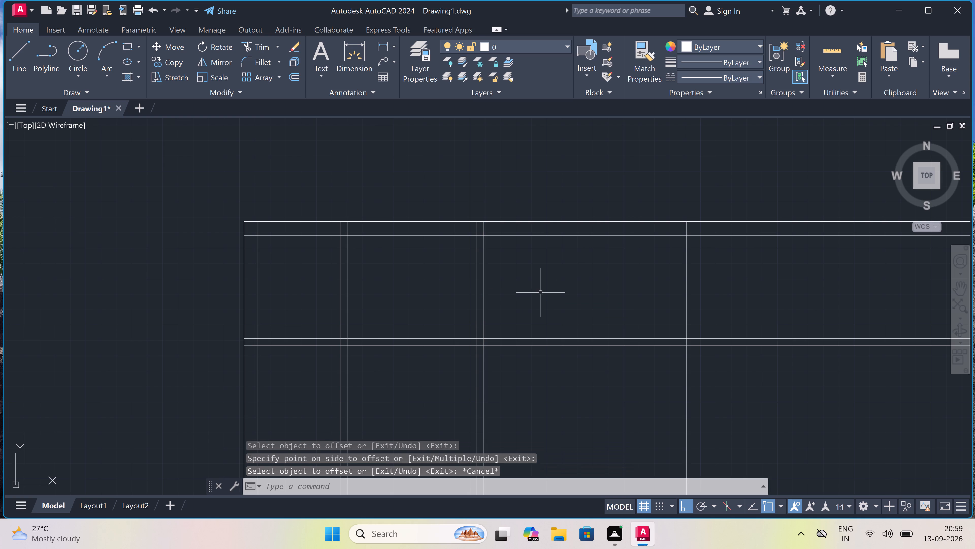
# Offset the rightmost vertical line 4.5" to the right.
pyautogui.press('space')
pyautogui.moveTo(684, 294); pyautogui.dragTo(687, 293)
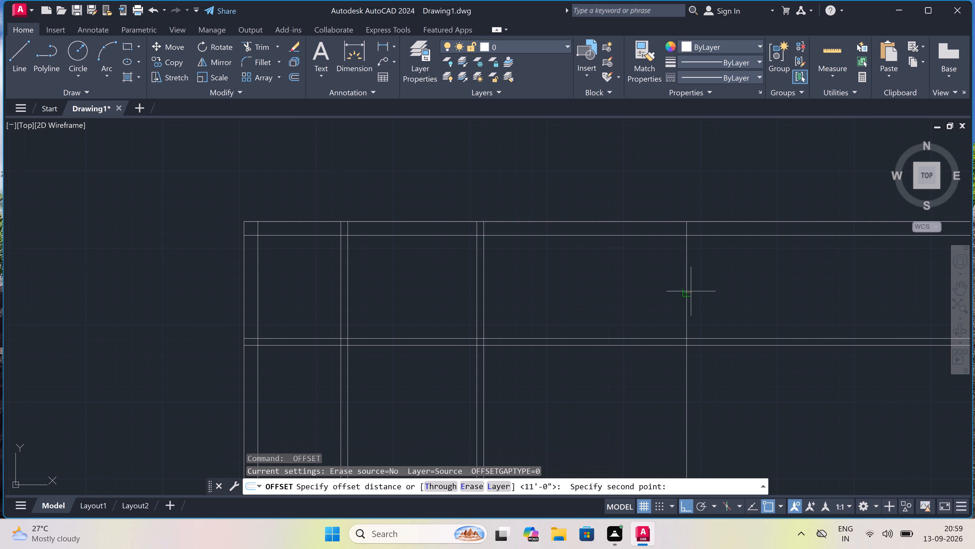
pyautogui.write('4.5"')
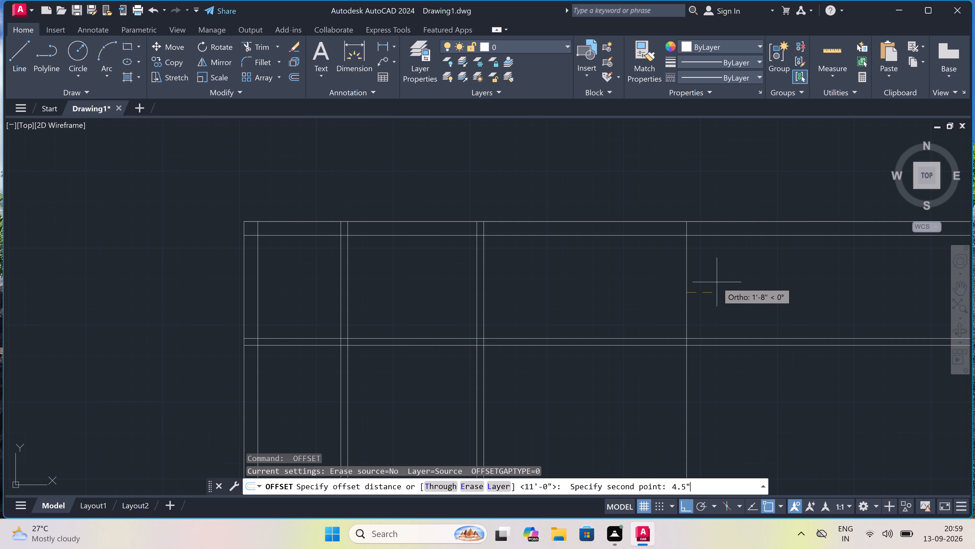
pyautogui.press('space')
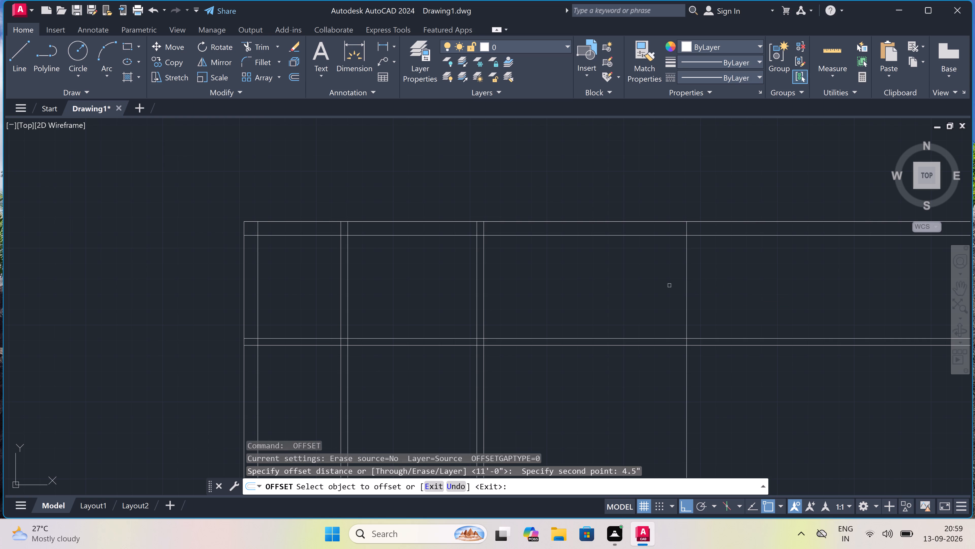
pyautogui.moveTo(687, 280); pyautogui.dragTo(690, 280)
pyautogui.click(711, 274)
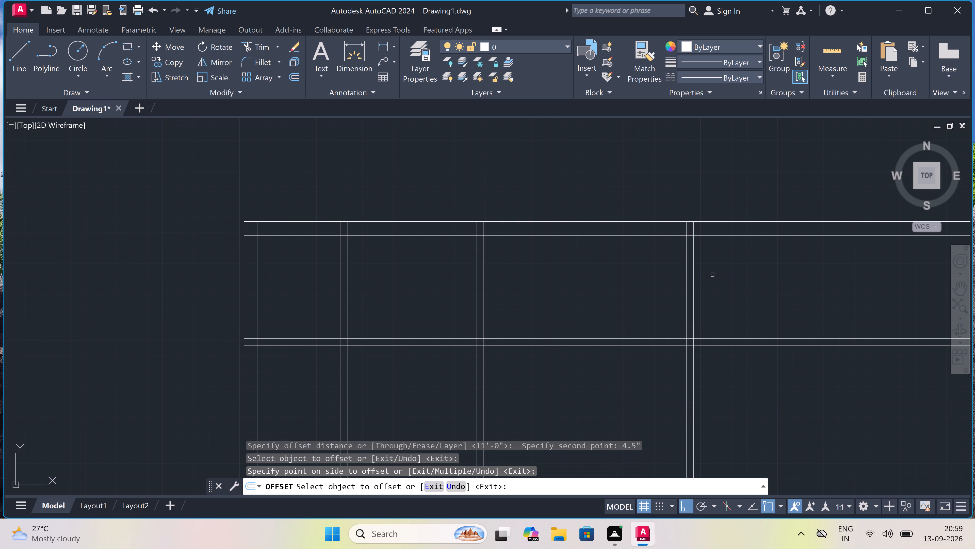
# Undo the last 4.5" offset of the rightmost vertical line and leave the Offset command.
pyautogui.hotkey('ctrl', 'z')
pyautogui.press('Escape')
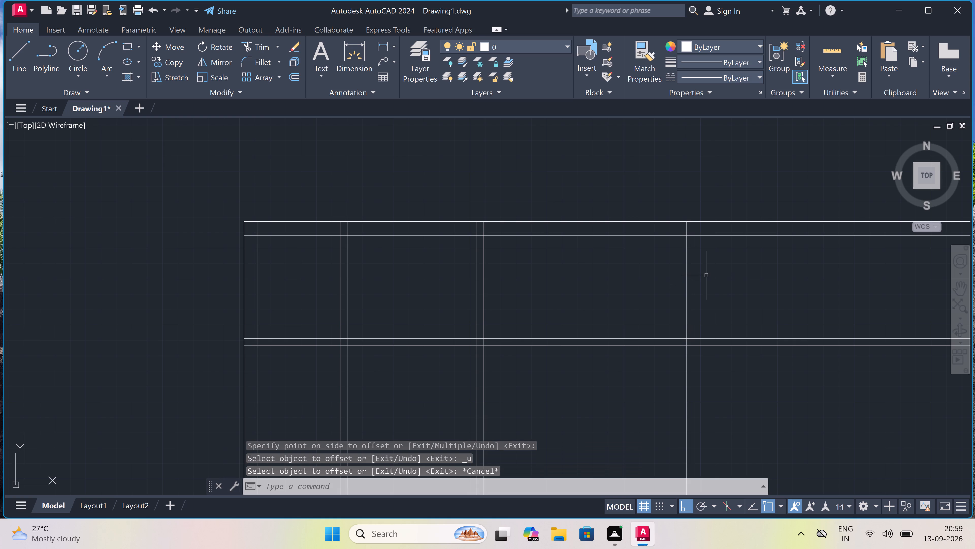
# Offset the rightmost vertical line 9" to the right to form the outer wall thickness.
pyautogui.press('0')
pyautogui.press('Escape')
pyautogui.press('o')
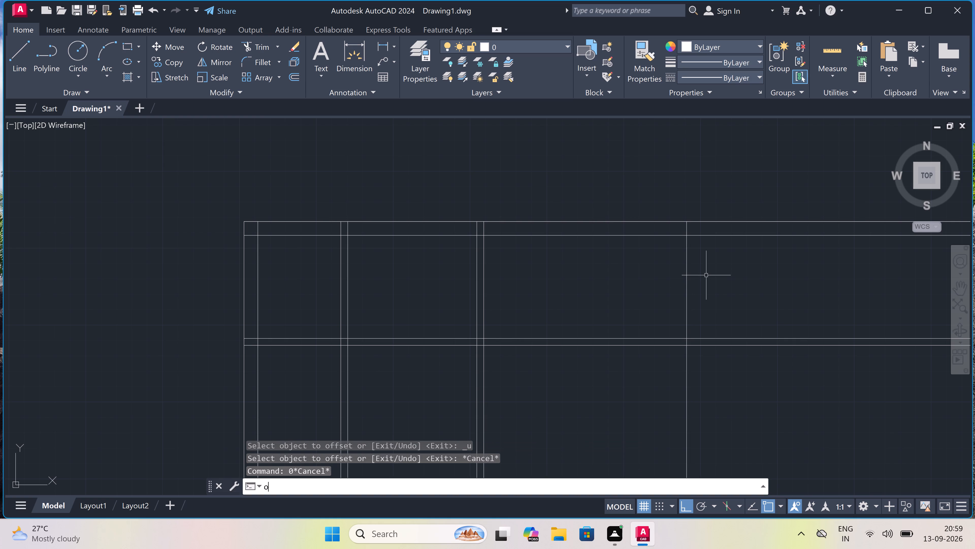
pyautogui.press('space')
pyautogui.moveTo(689, 300); pyautogui.dragTo(696, 300)
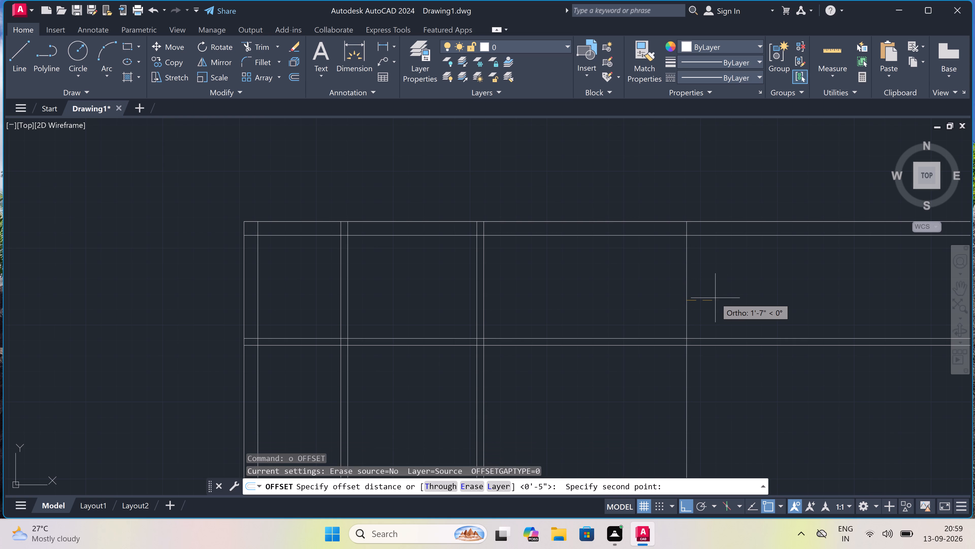
pyautogui.write('9"')
pyautogui.press('space')
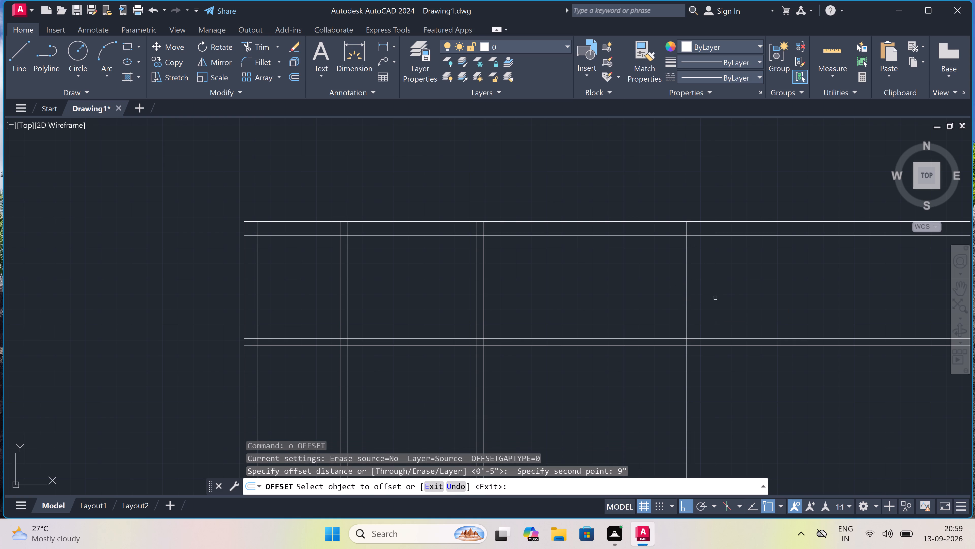
pyautogui.click(688, 291)
pyautogui.click(706, 287)
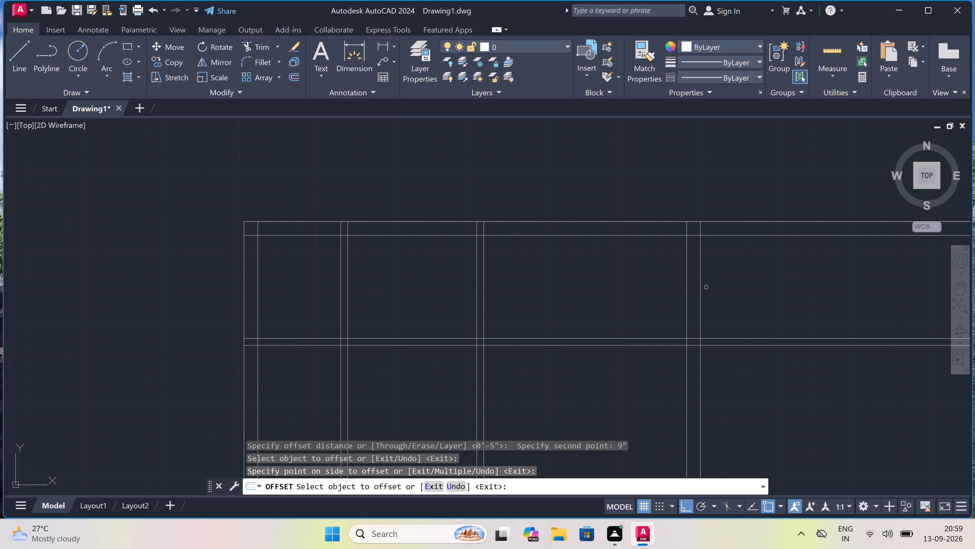
pyautogui.press('Escape')
# Trim the four horizontal lines that run past the outer face of the right wall.
pyautogui.press('t')
pyautogui.press('r')
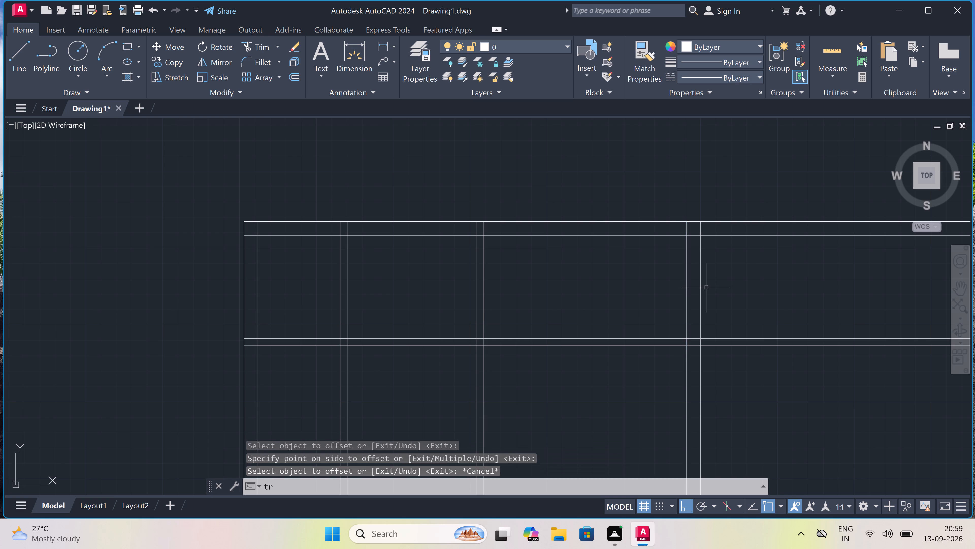
pyautogui.press('space')
pyautogui.moveTo(724, 369); pyautogui.dragTo(726, 361)
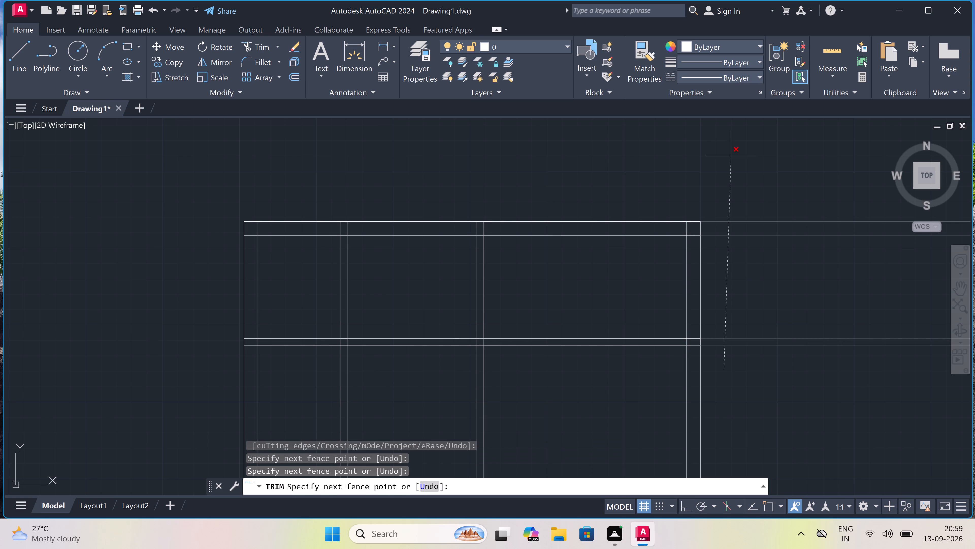
pyautogui.click(731, 155)
pyautogui.press('Escape')
# Trim the horizontal partition lines between the second vertical partition and the right outer wall.
pyautogui.scroll(-2, 730, 159)
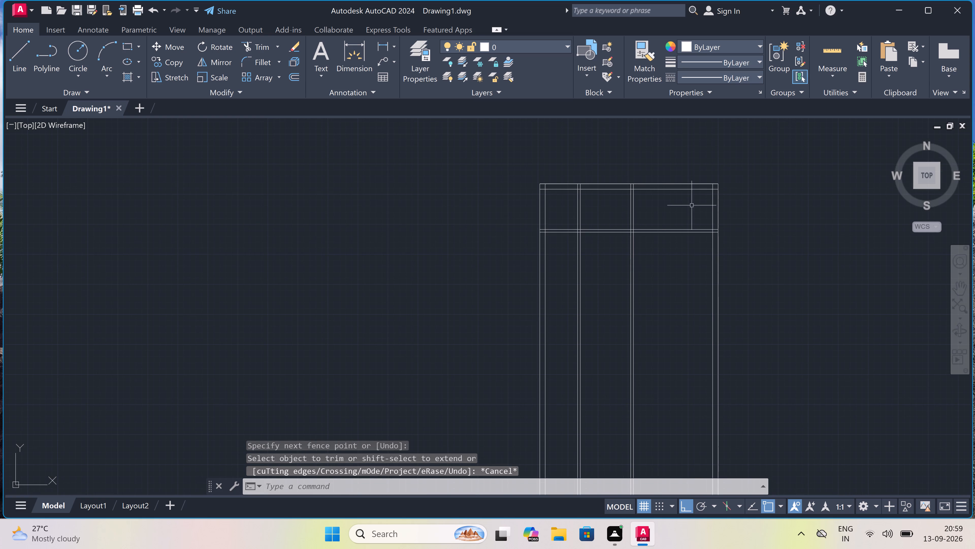
pyautogui.scroll(2, 660, 206)
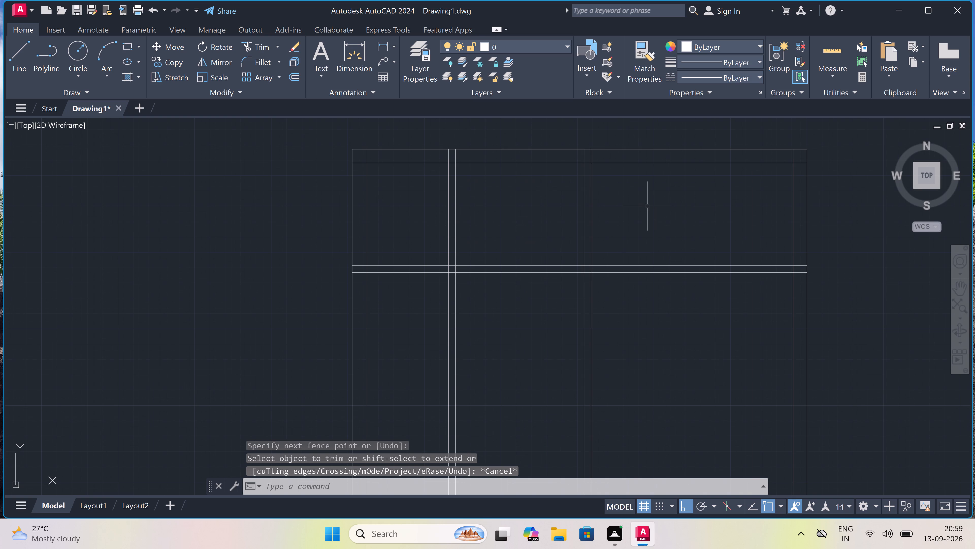
pyautogui.press('space')
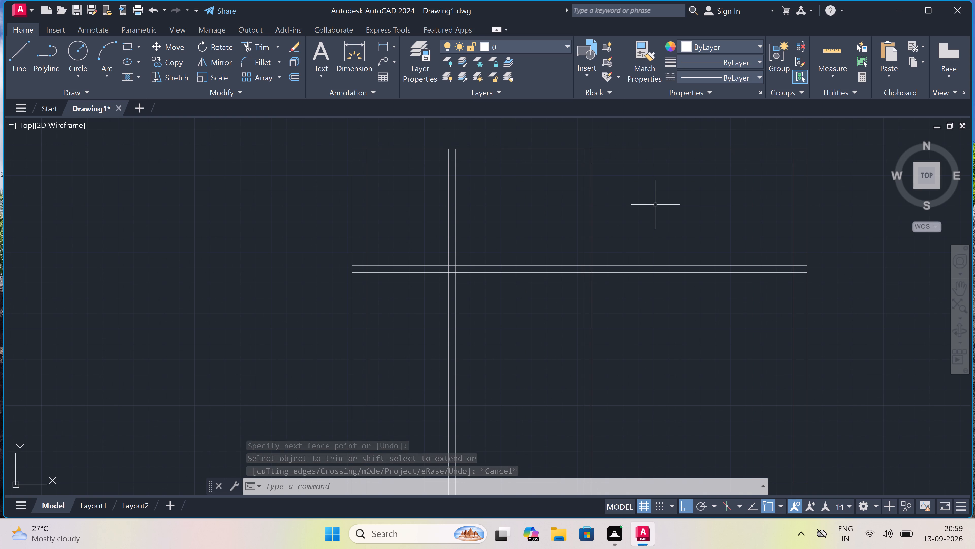
pyautogui.moveTo(692, 216); pyautogui.dragTo(678, 283)
pyautogui.click(645, 354)
pyautogui.press('Escape')
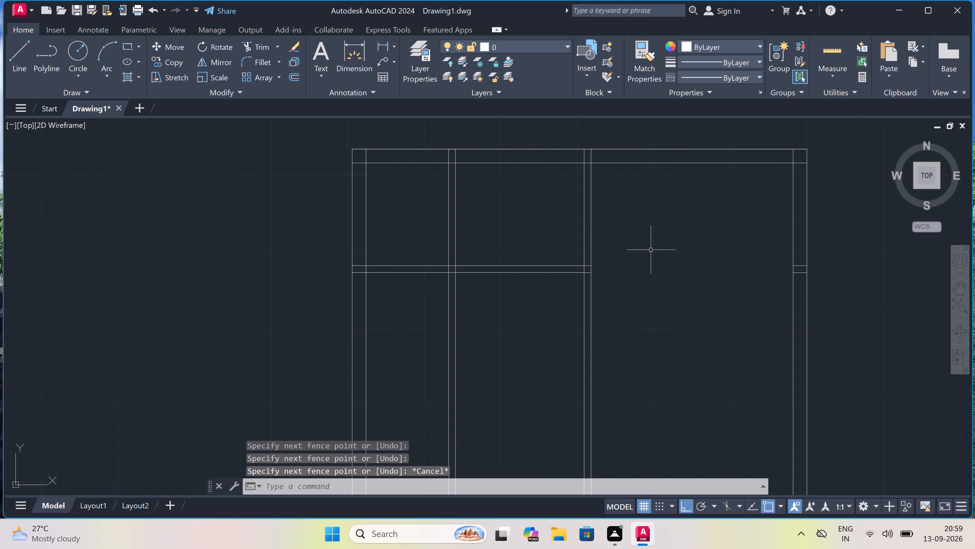
# Offset the top wall's inner line 10'11" downward.
pyautogui.press('o')
pyautogui.press('space')
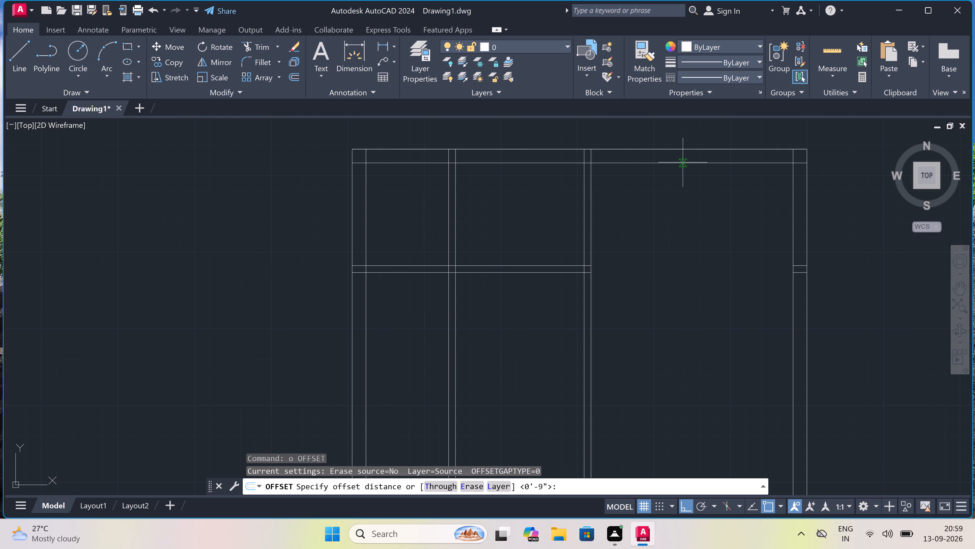
pyautogui.moveTo(683, 162); pyautogui.dragTo(687, 208)
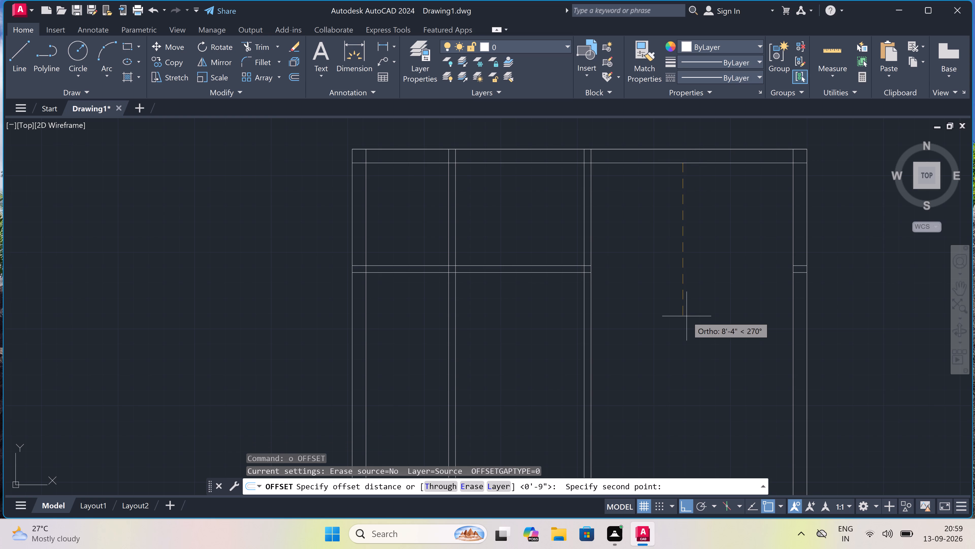
pyautogui.press('1')
pyautogui.write('0\'11"')
pyautogui.press('space')
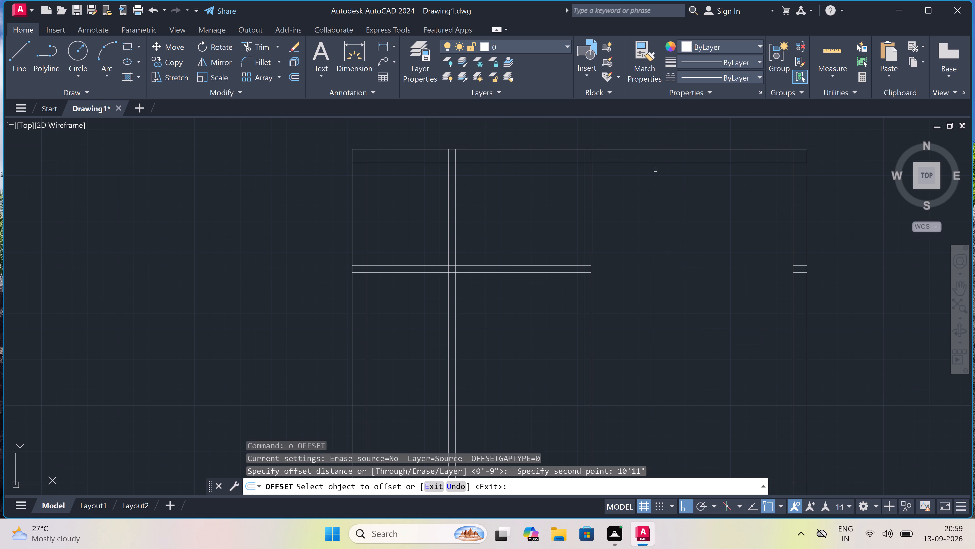
pyautogui.moveTo(653, 163); pyautogui.dragTo(654, 165)
pyautogui.click(660, 214)
pyautogui.scroll(-1, 661, 215)
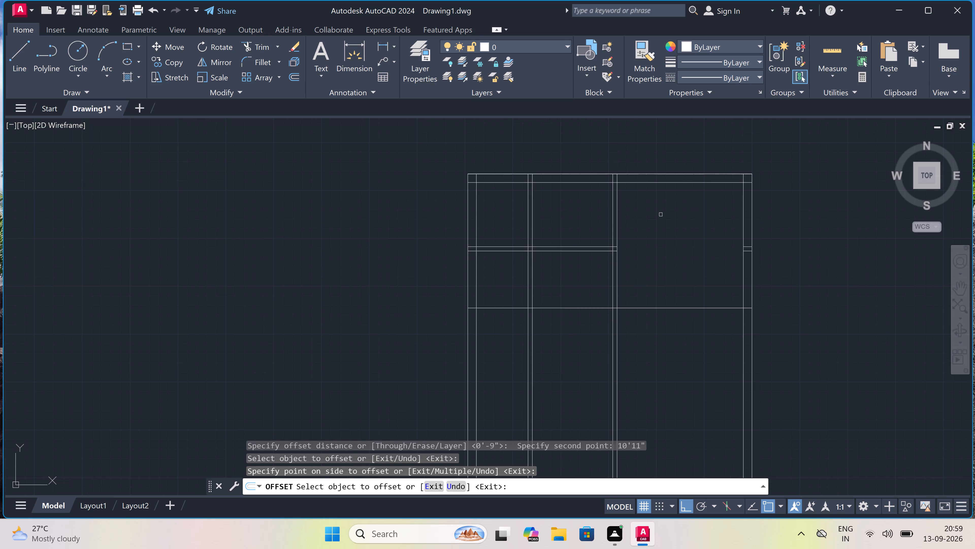
pyautogui.press('Escape')
# Offset the new horizontal line 4.5" downward to form the partition thickness.
pyautogui.press('space')
pyautogui.scroll(1, 666, 287)
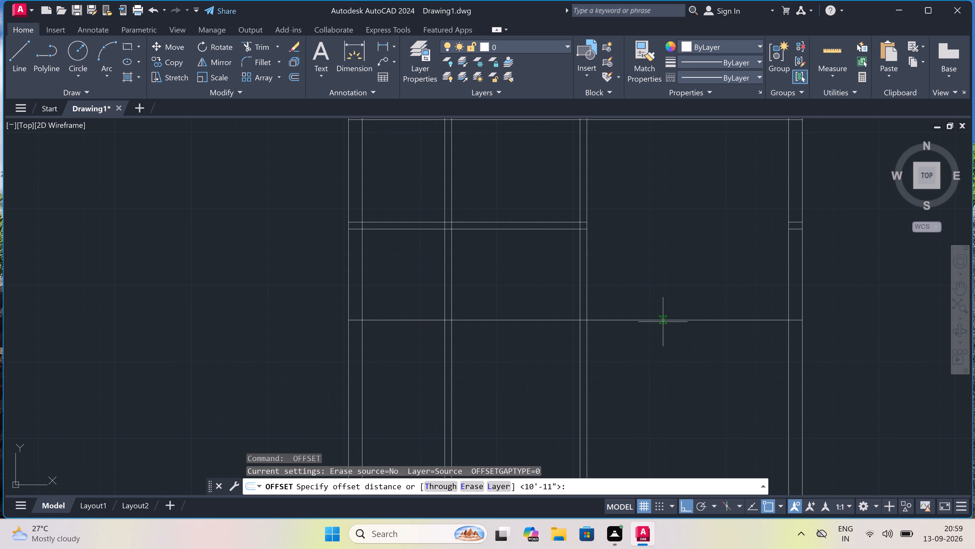
pyautogui.moveTo(662, 321); pyautogui.dragTo(663, 323)
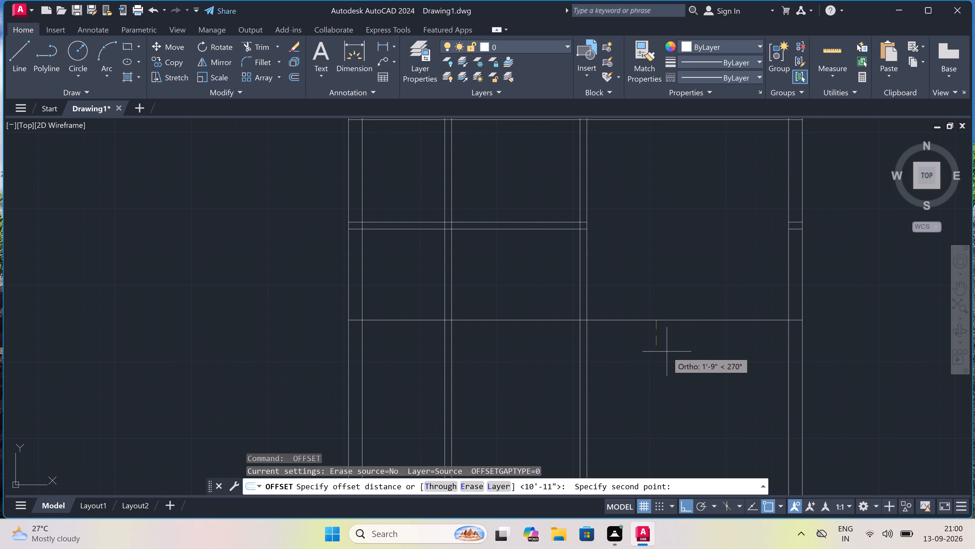
pyautogui.write('4.5"')
pyautogui.press('space')
pyautogui.click(657, 319)
pyautogui.click(656, 341)
pyautogui.press('Escape')
# Trim the new horizontal partition lines out of the middle and left rooms, keeping them in the right room.
pyautogui.write('tr')
pyautogui.press('space')
pyautogui.moveTo(549, 375); pyautogui.dragTo(551, 371)
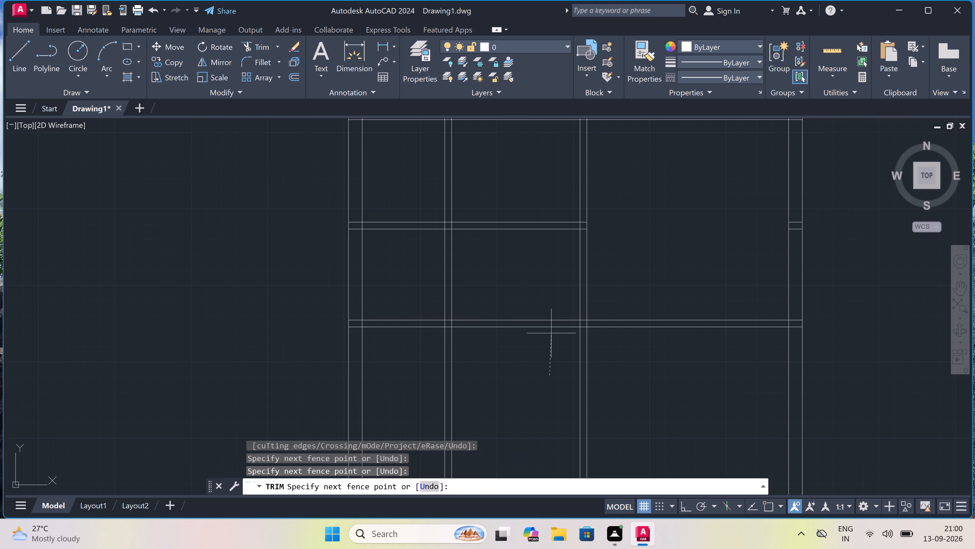
pyautogui.click(546, 302)
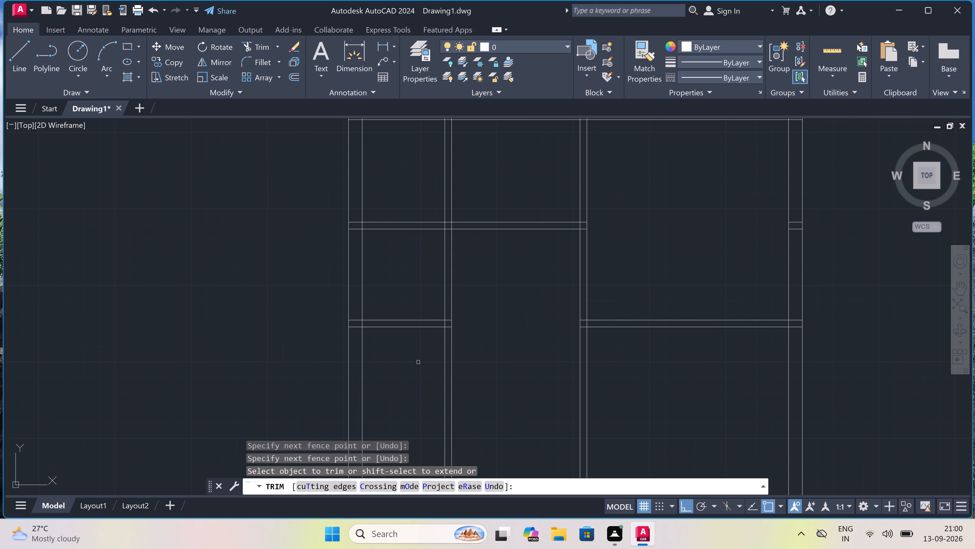
pyautogui.click(385, 358)
pyautogui.click(403, 303)
pyautogui.press('Escape')
# Offset the lower line of the right room's horizontal partition 12' downward.
pyautogui.scroll(-1, 403, 303)
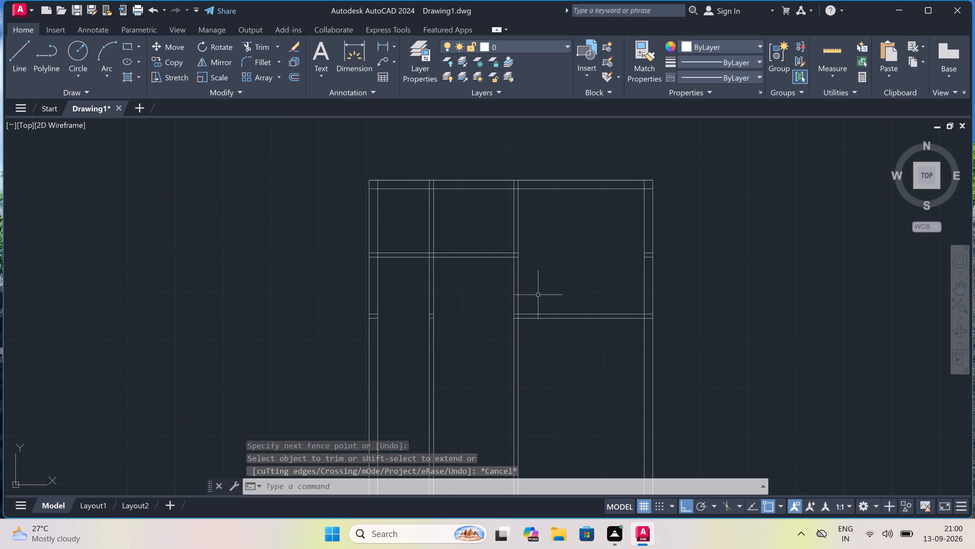
pyautogui.scroll(1, 572, 313)
pyautogui.scroll(-1, 572, 314)
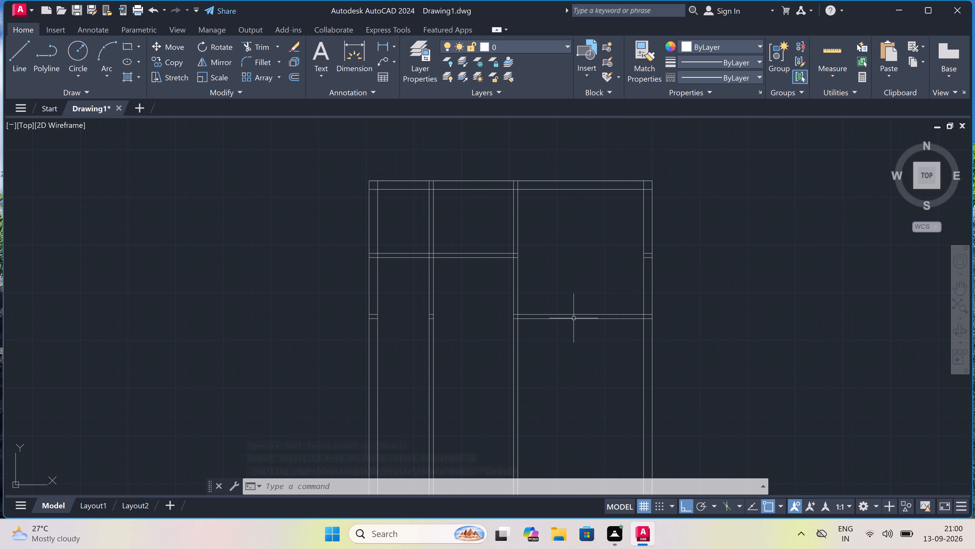
pyautogui.scroll(1, 582, 338)
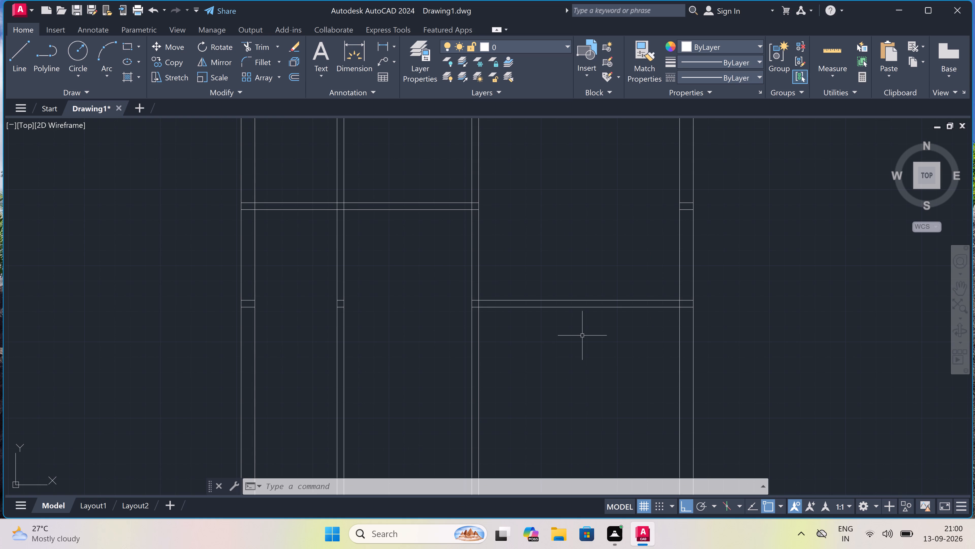
pyautogui.write('o')
pyautogui.press('space')
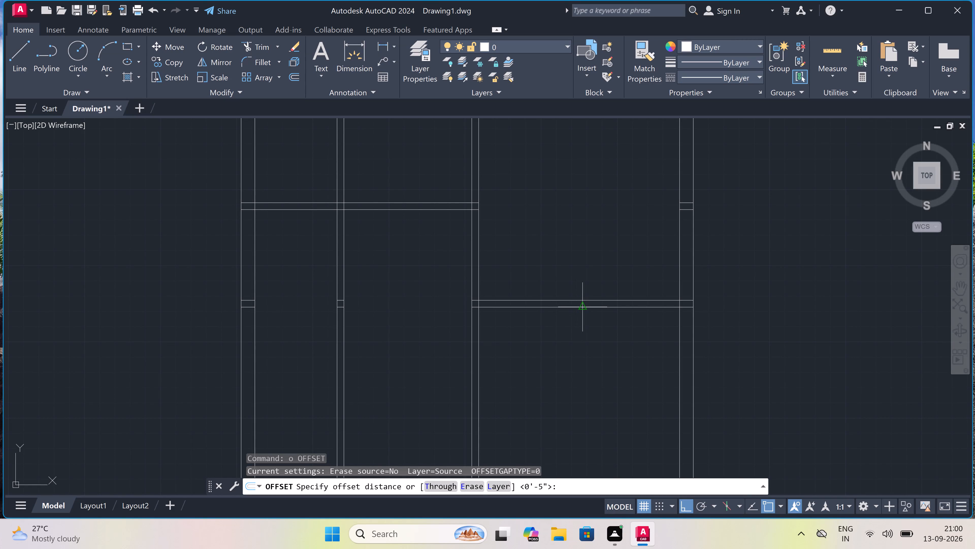
pyautogui.moveTo(585, 307); pyautogui.dragTo(587, 322)
pyautogui.write("12'")
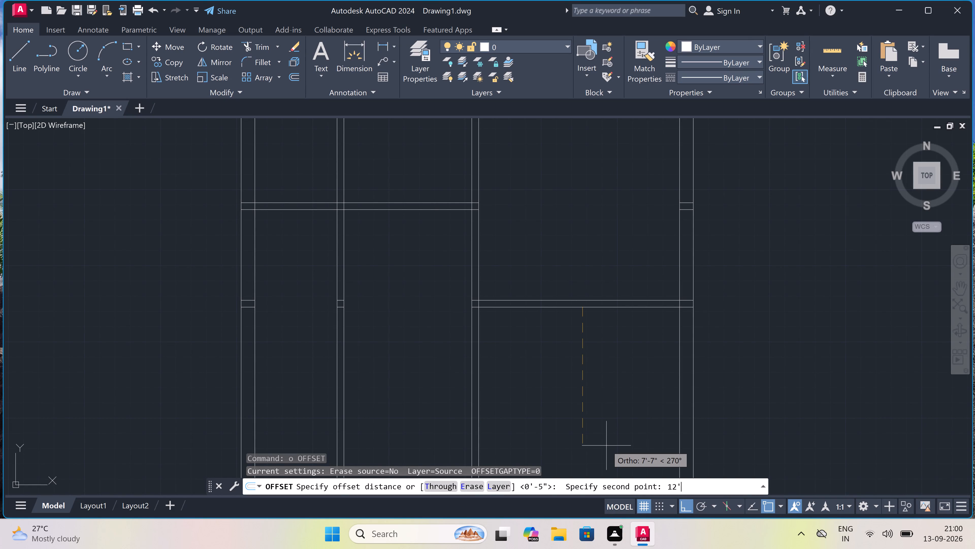
pyautogui.press('space')
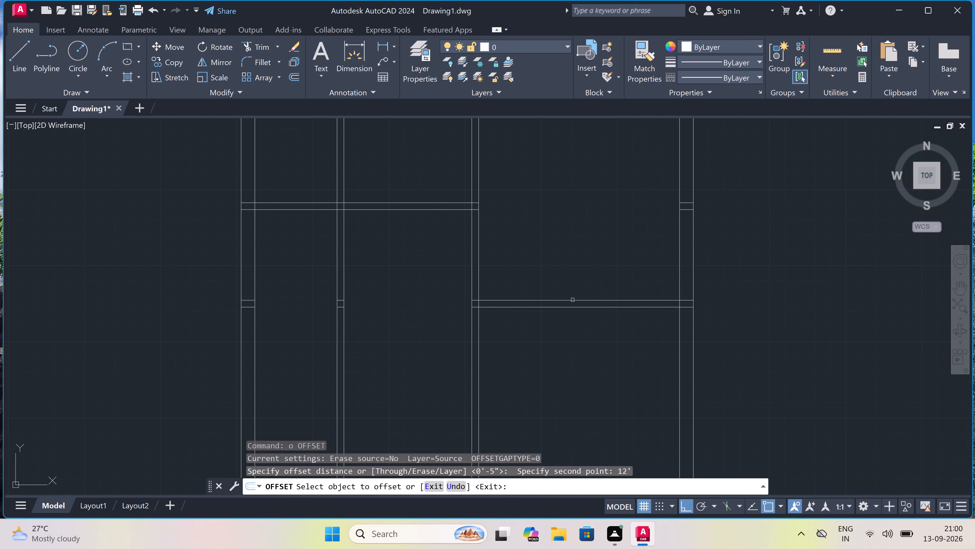
pyautogui.moveTo(572, 307); pyautogui.dragTo(572, 312)
pyautogui.click(568, 347)
pyautogui.scroll(-6, 568, 347)
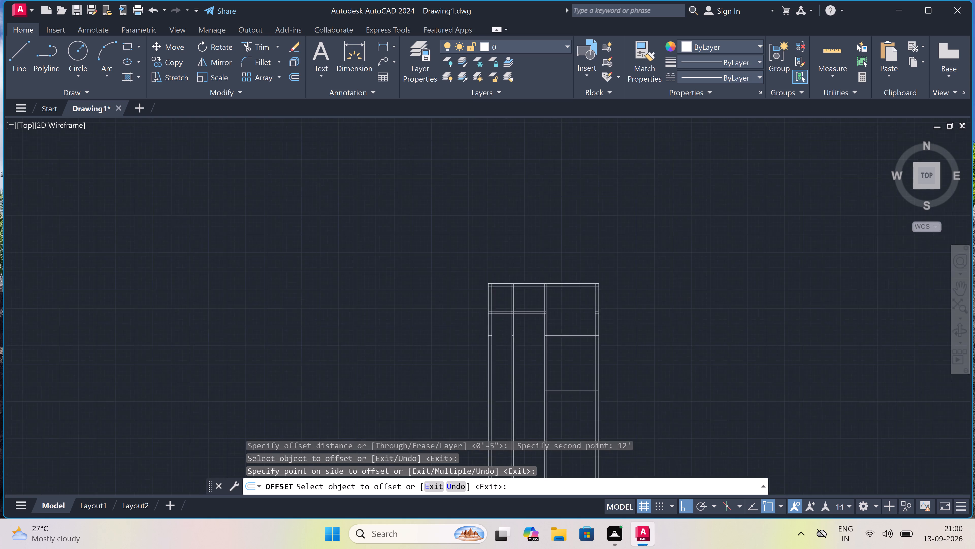
pyautogui.scroll(3, 568, 374)
pyautogui.press('Escape')
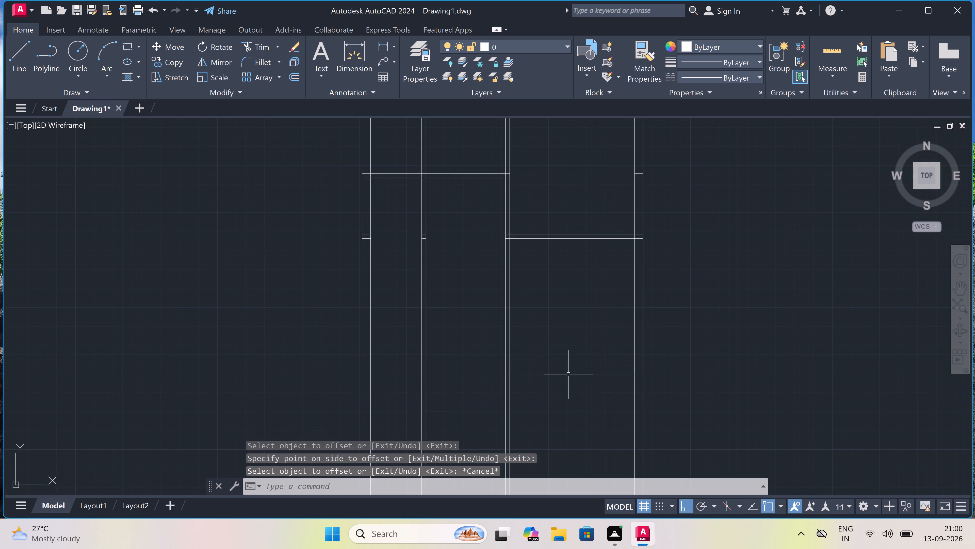
# Offset the right room's new bottom line 9" downward to form the wall thickness.
pyautogui.press('space')
pyautogui.click(568, 374)
pyautogui.click(568, 374)
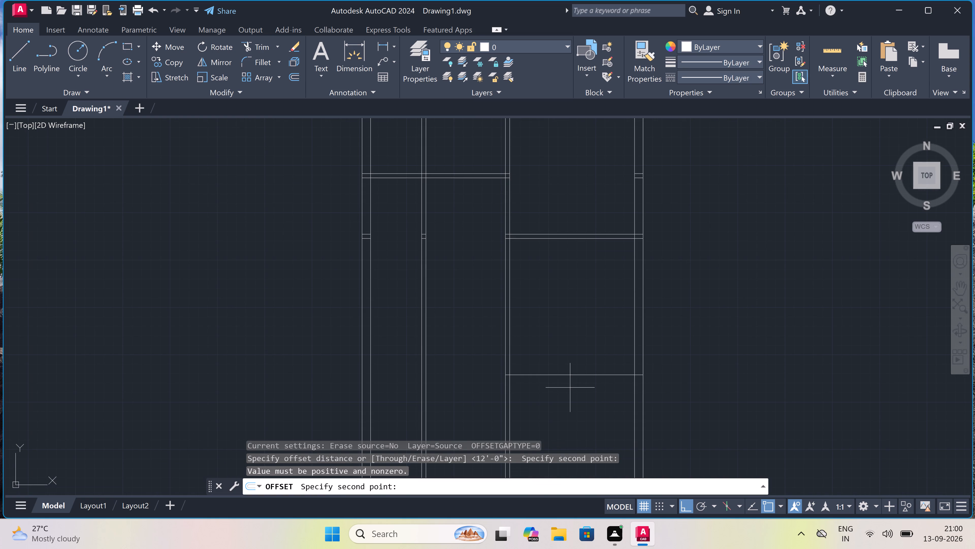
pyautogui.moveTo(565, 377); pyautogui.dragTo(567, 401)
pyautogui.write('9"')
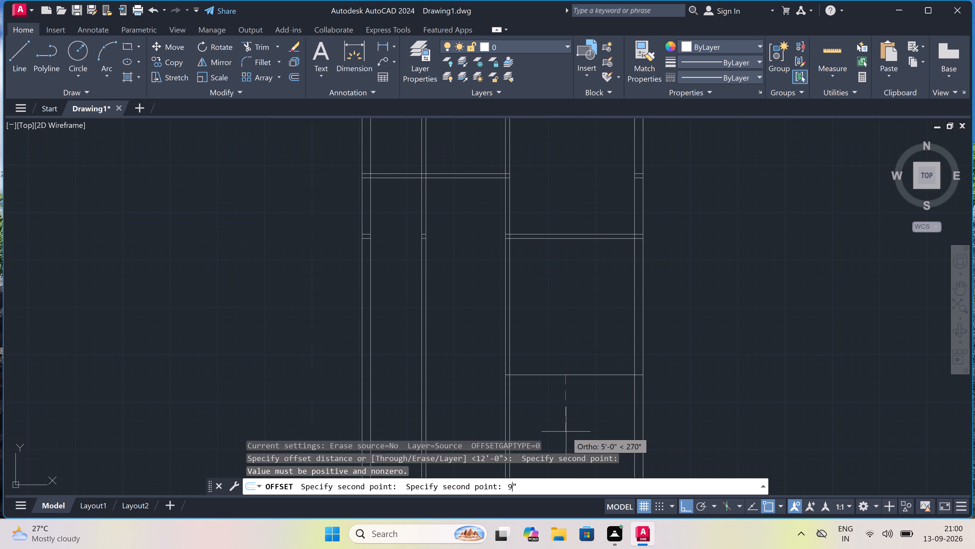
pyautogui.press('space')
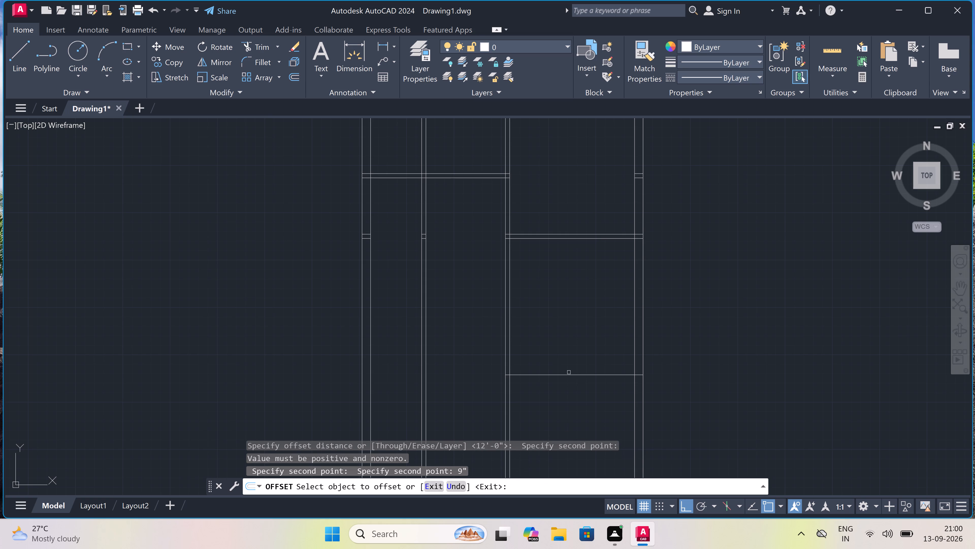
pyautogui.click(569, 375)
pyautogui.click(566, 390)
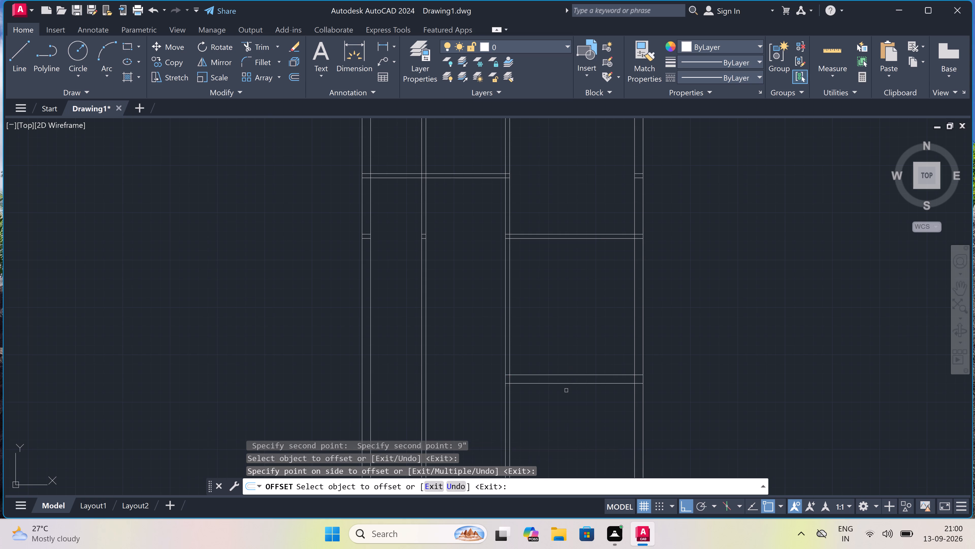
pyautogui.press('Escape')
# Extend both lines of the right room's 9" bottom wall across the middle and left rooms to the left outer wall.
pyautogui.write('ex')
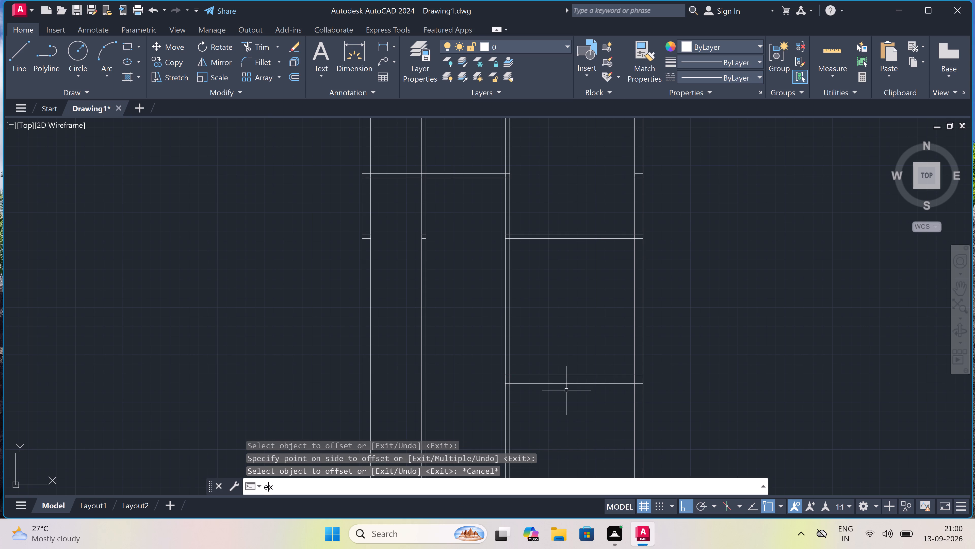
pyautogui.press('space')
pyautogui.moveTo(563, 409); pyautogui.dragTo(562, 398)
pyautogui.click(522, 312)
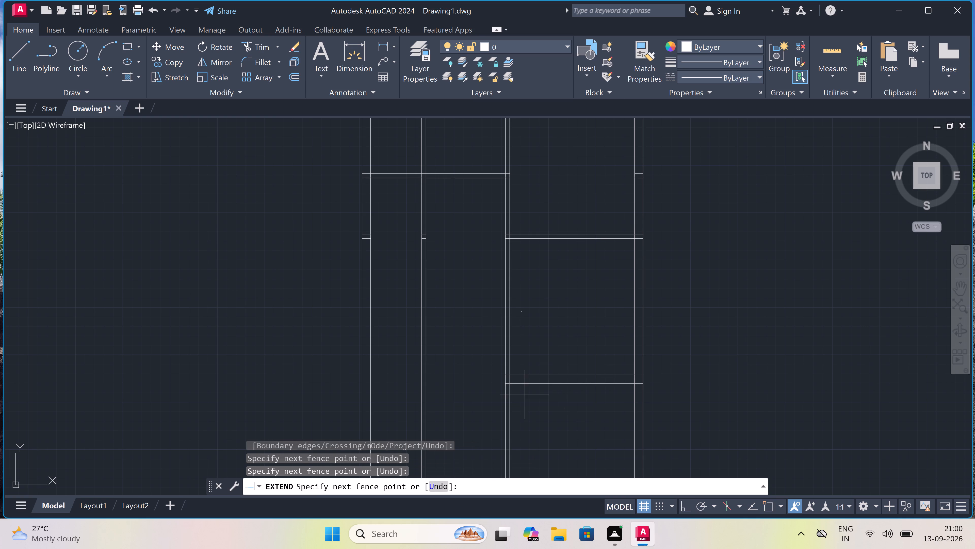
pyautogui.click(525, 436)
pyautogui.moveTo(460, 419); pyautogui.dragTo(461, 416)
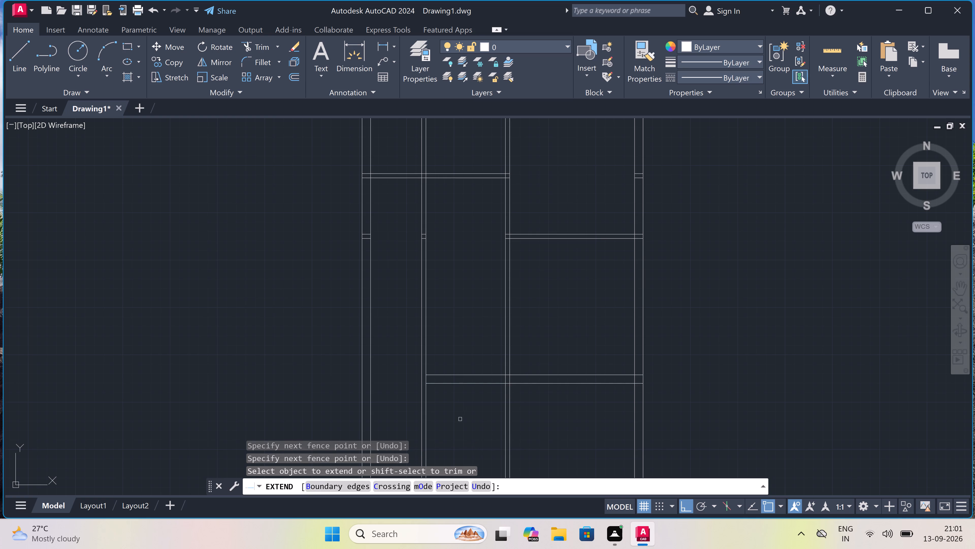
pyautogui.click(460, 346)
pyautogui.moveTo(455, 414); pyautogui.dragTo(457, 403)
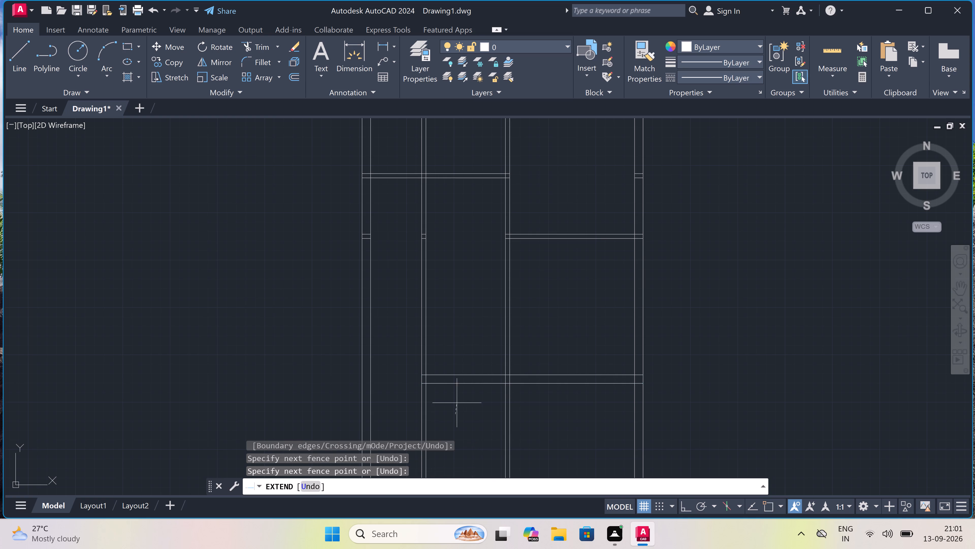
pyautogui.click(457, 332)
pyautogui.moveTo(456, 409); pyautogui.dragTo(450, 405)
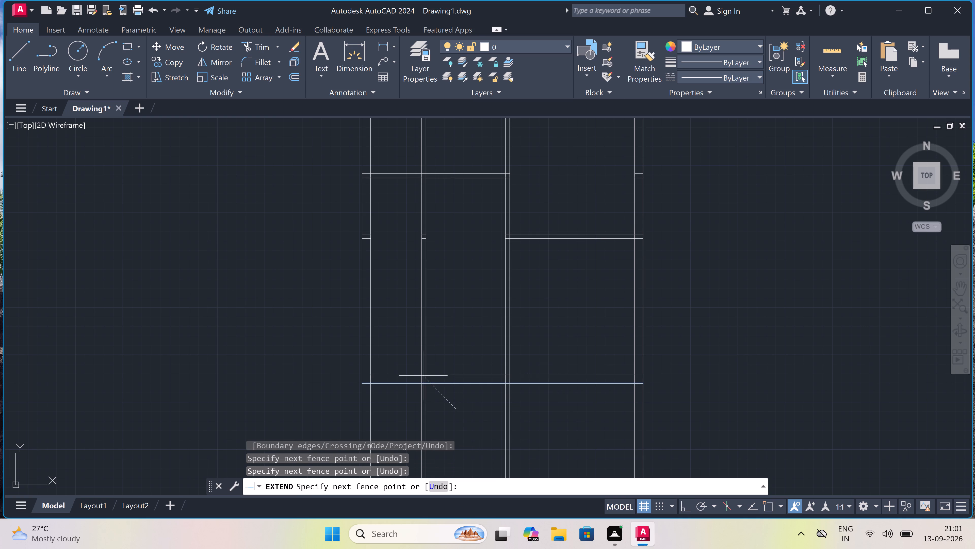
pyautogui.click(411, 353)
pyautogui.press('Escape')
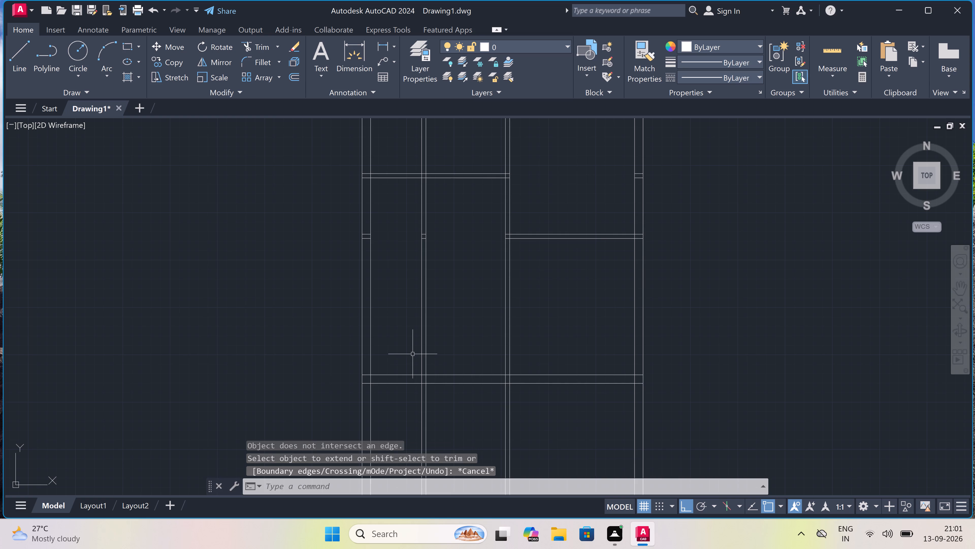
# Trim all the vertical wall and partition lines that run below the bottom outer wall.
pyautogui.write('tr')
pyautogui.press('space')
pyautogui.scroll(-3, 414, 354)
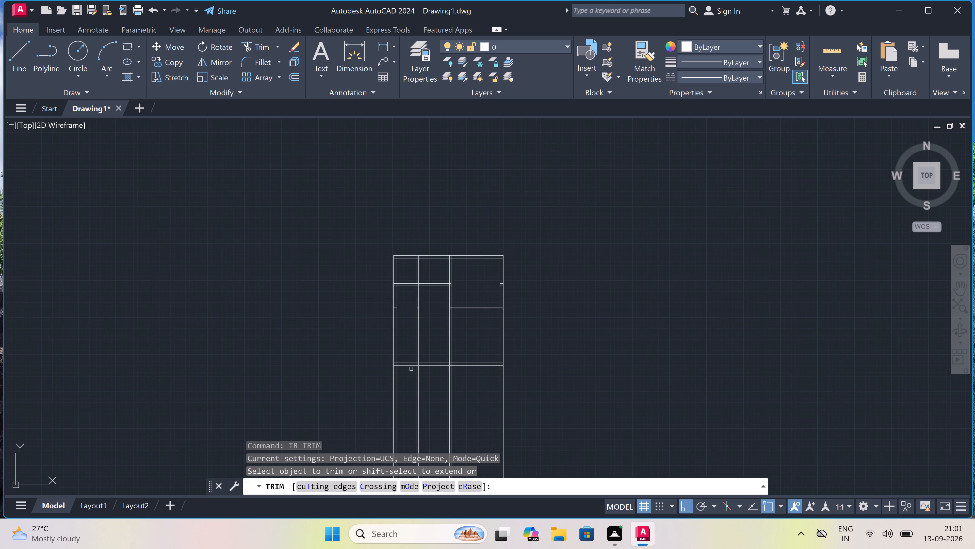
pyautogui.scroll(2, 408, 374)
pyautogui.moveTo(331, 385); pyautogui.dragTo(345, 385)
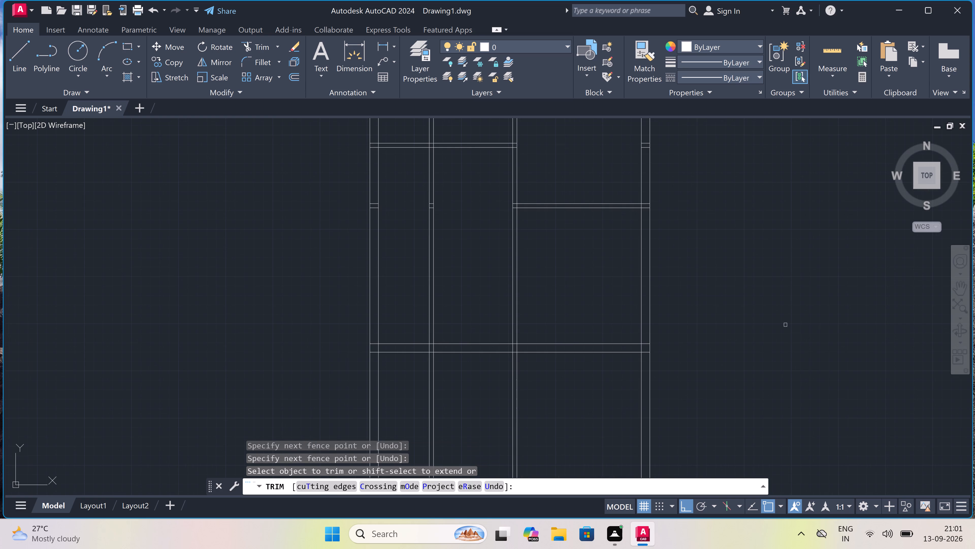
pyautogui.moveTo(788, 353); pyautogui.dragTo(777, 358)
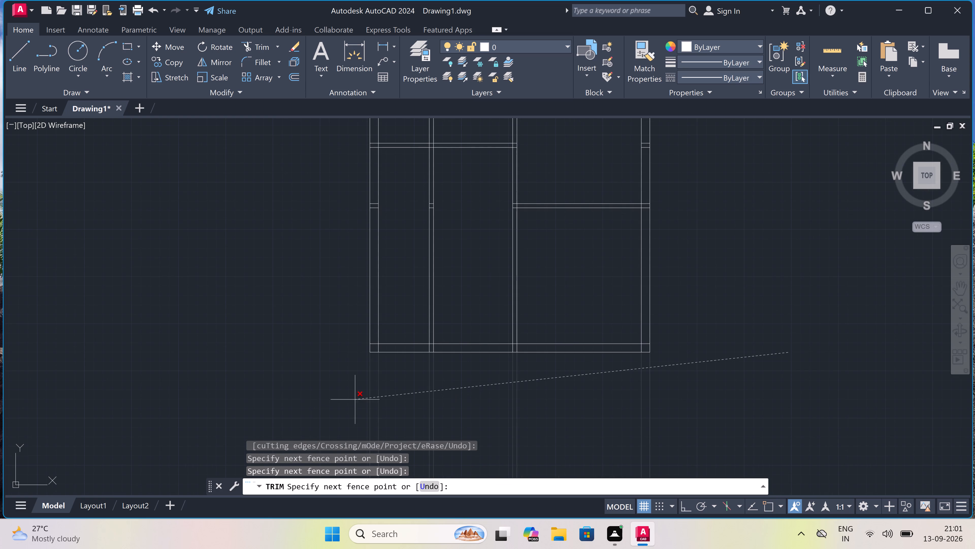
pyautogui.click(343, 396)
pyautogui.press('Escape')
# Trim the left vertical partition lines between the upper horizontal partition and the bottom wall.
pyautogui.scroll(-1, 352, 390)
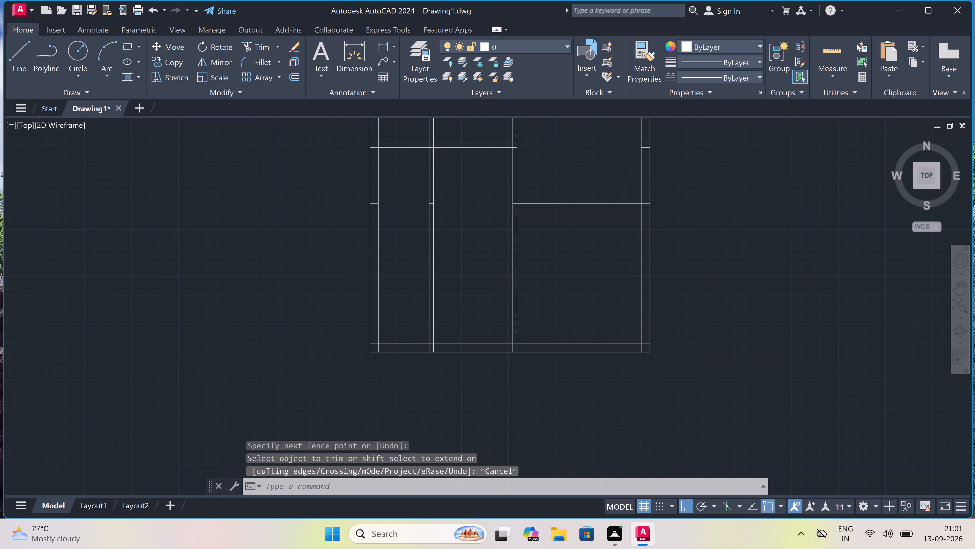
pyautogui.scroll(-1, 352, 390)
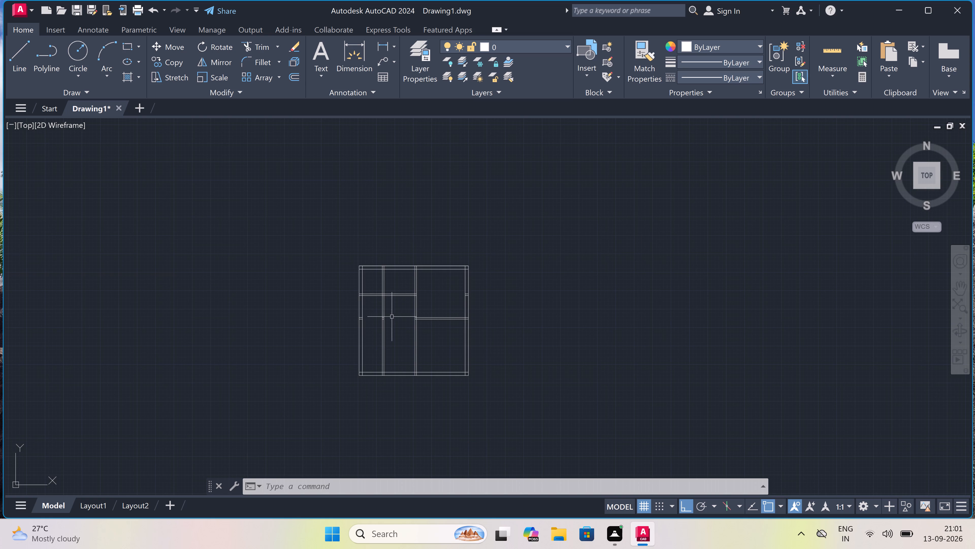
pyautogui.scroll(3, 385, 318)
pyautogui.press('space')
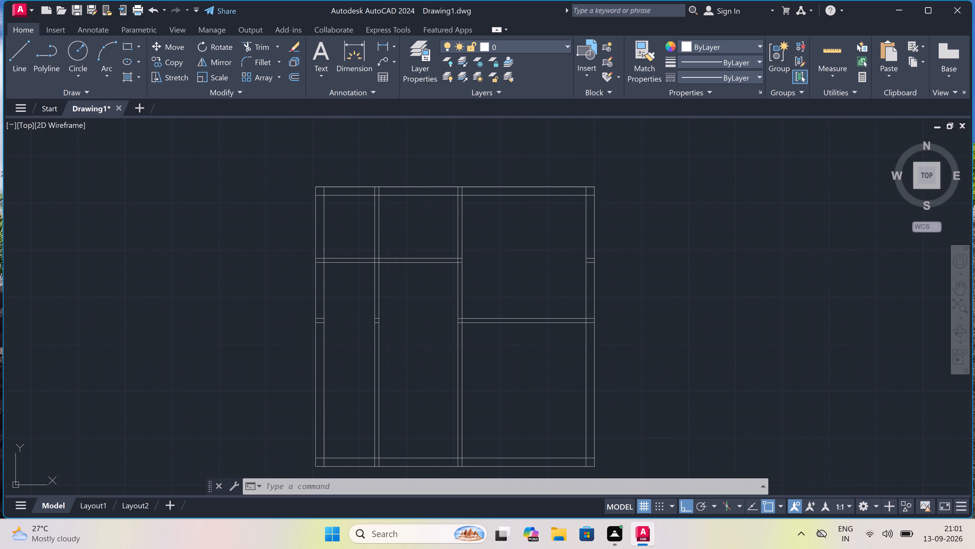
pyautogui.click(392, 302)
pyautogui.click(368, 298)
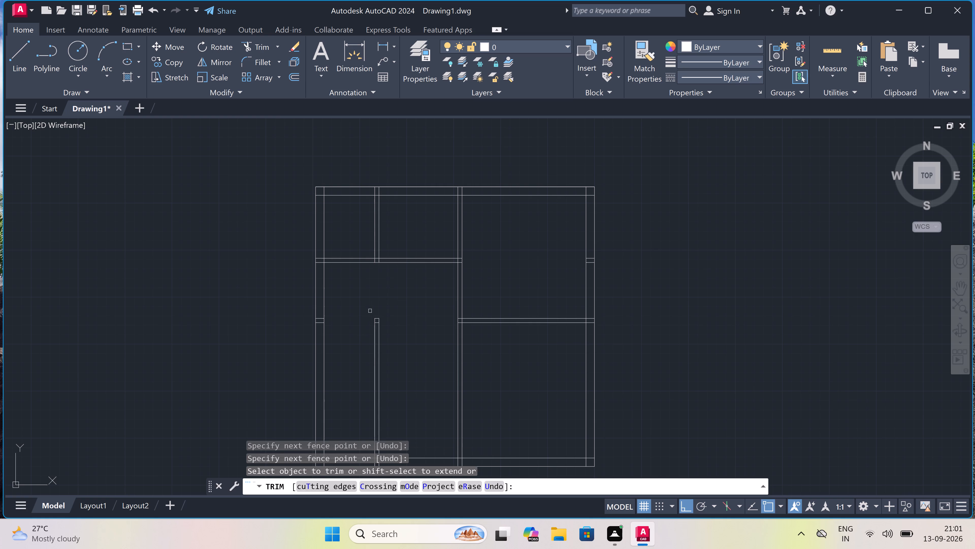
pyautogui.click(372, 361)
pyautogui.click(400, 343)
# Remove the small leftover square of partition lines standing alone in the large left room.
pyautogui.scroll(4, 385, 329)
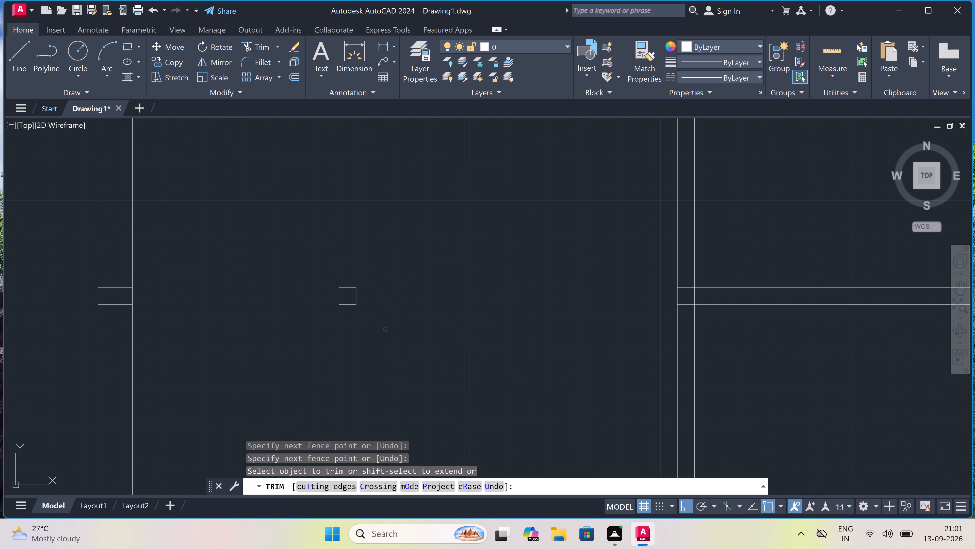
pyautogui.moveTo(344, 329); pyautogui.dragTo(344, 326)
pyautogui.moveTo(344, 269); pyautogui.dragTo(345, 271)
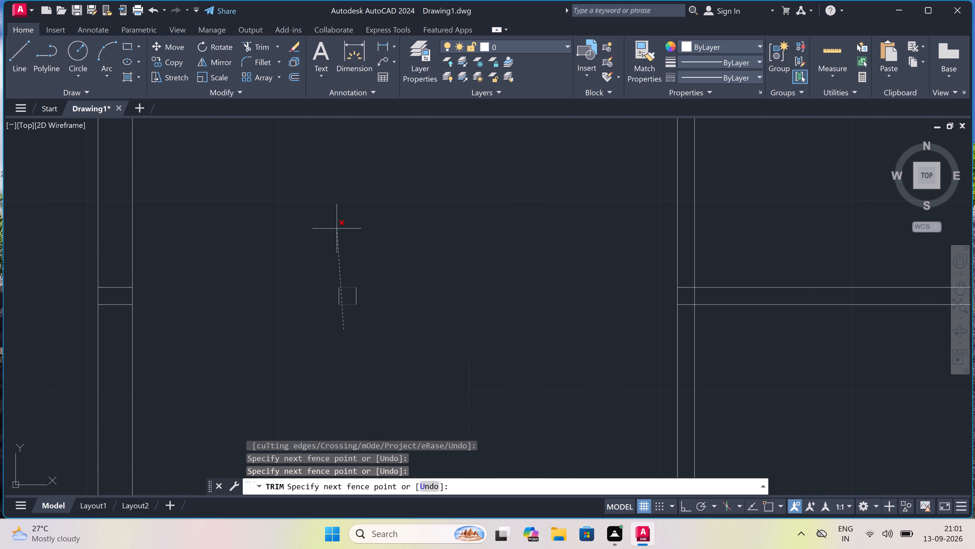
pyautogui.click(330, 296)
pyautogui.click(404, 289)
pyautogui.scroll(-4, 404, 289)
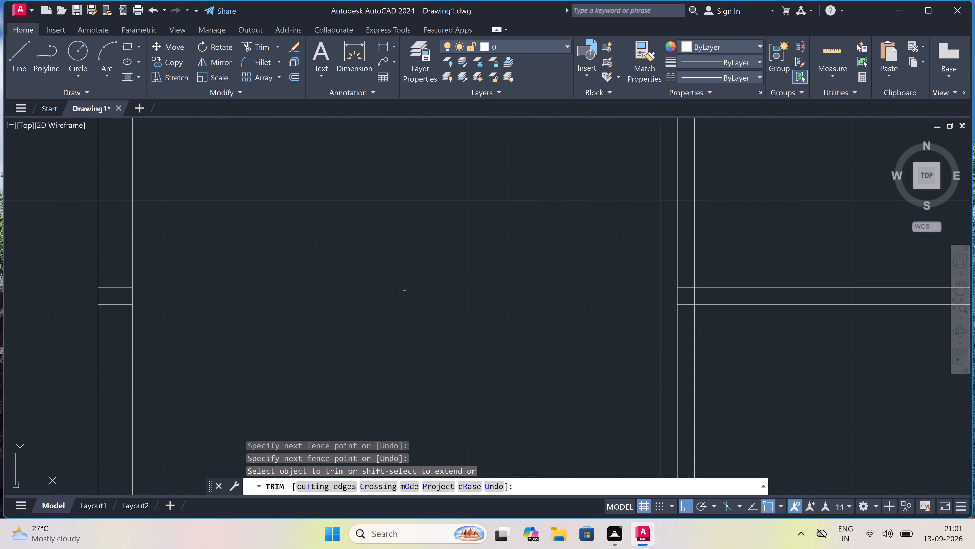
pyautogui.scroll(-2, 404, 289)
pyautogui.press('Escape')
# Trim the overlapping inner wall lines at the top-left corner of the outer walls.
pyautogui.scroll(2, 439, 259)
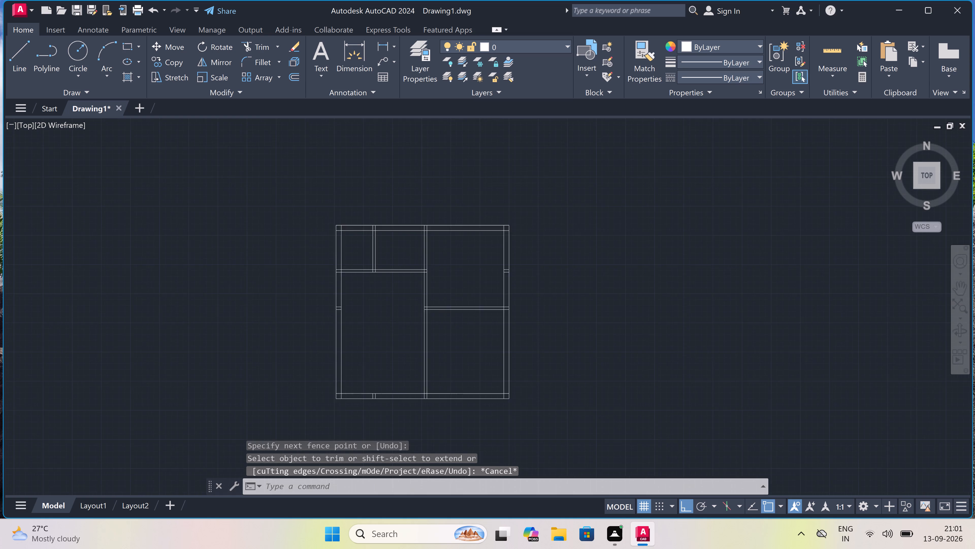
pyautogui.press('space')
pyautogui.scroll(3, 253, 204)
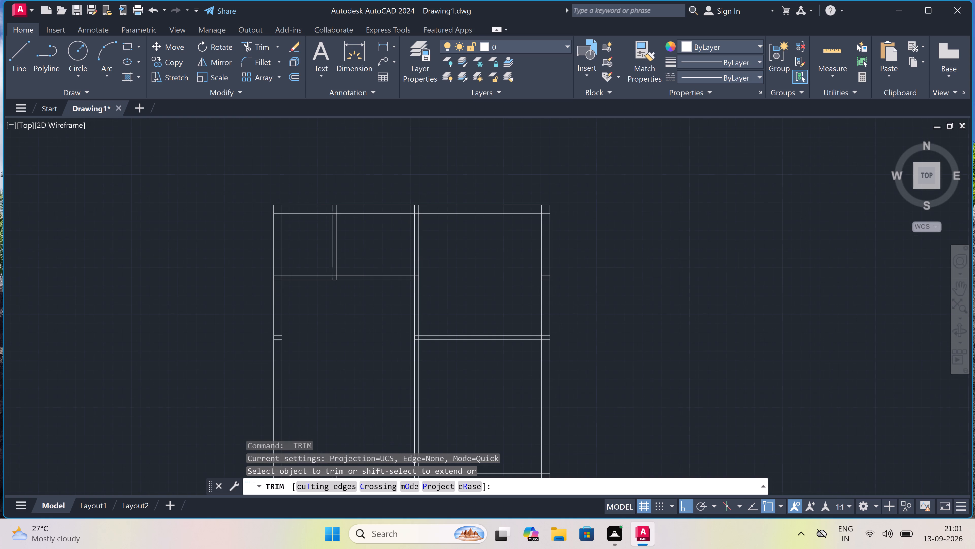
pyautogui.scroll(2, 382, 231)
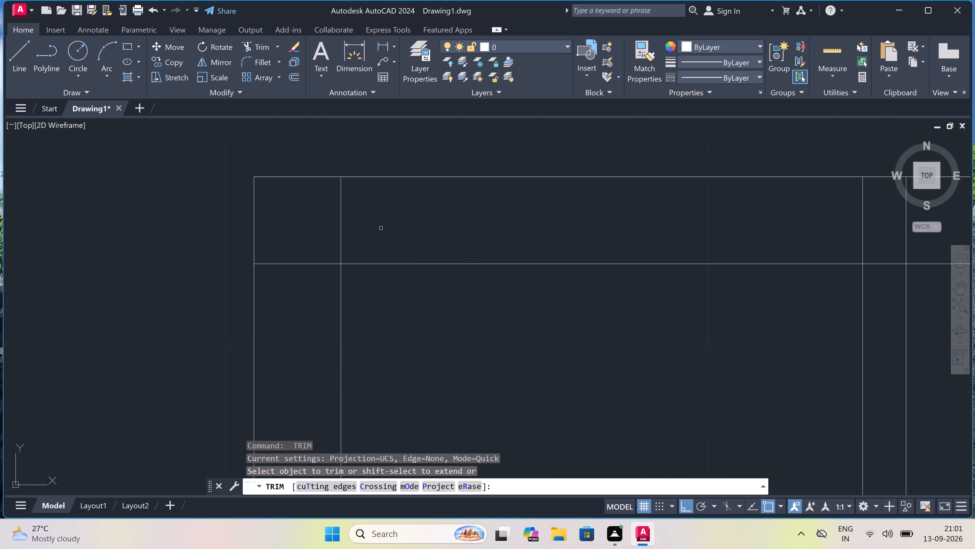
pyautogui.moveTo(368, 211); pyautogui.dragTo(364, 211)
pyautogui.click(313, 291)
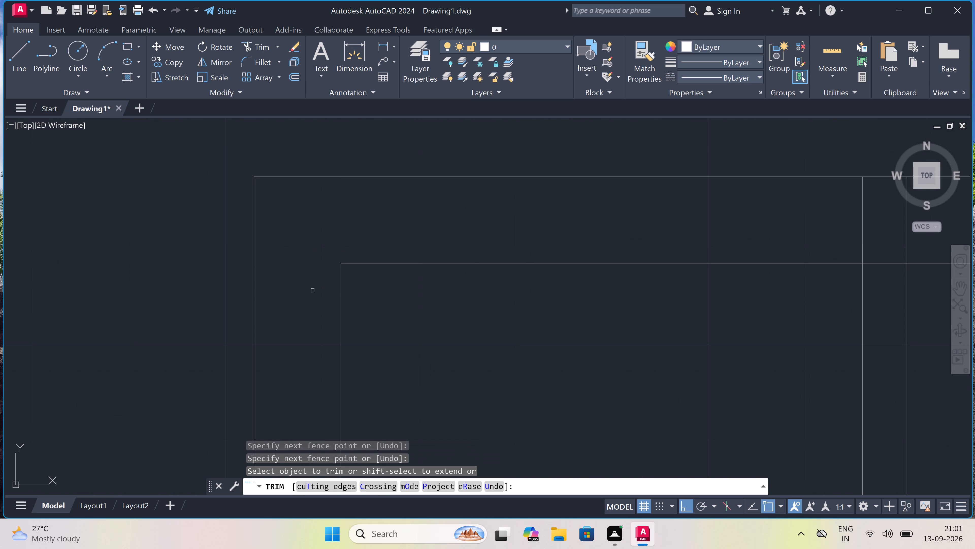
# Trim the crossing lines where the short left vertical partition meets the top outer wall, leaving an open junction.
pyautogui.scroll(-5, 313, 291)
pyautogui.scroll(3, 417, 269)
pyautogui.moveTo(385, 310); pyautogui.dragTo(380, 311)
pyautogui.click(312, 319)
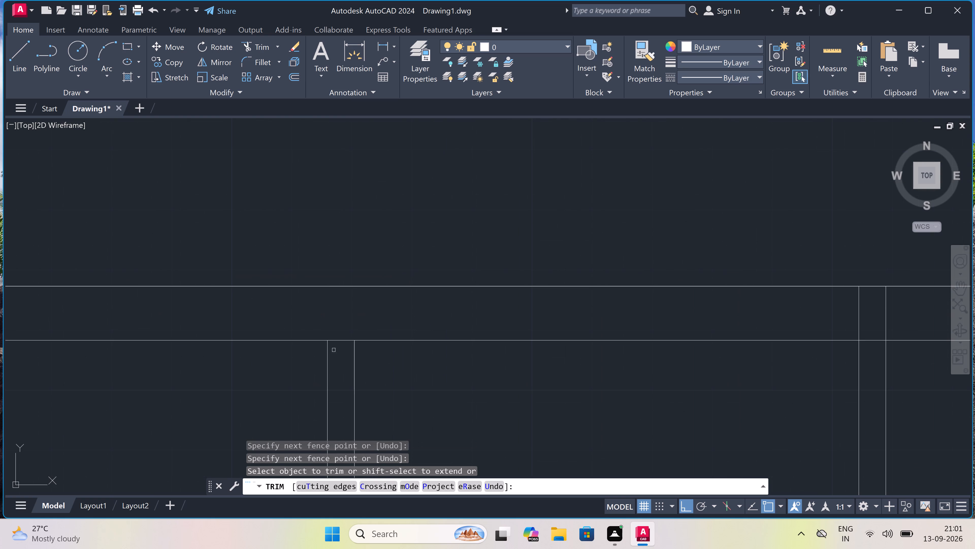
pyautogui.moveTo(337, 355); pyautogui.dragTo(338, 353)
pyautogui.click(344, 327)
# Trim the crossing lines where the central vertical partition meets the top outer wall.
pyautogui.scroll(-6, 345, 327)
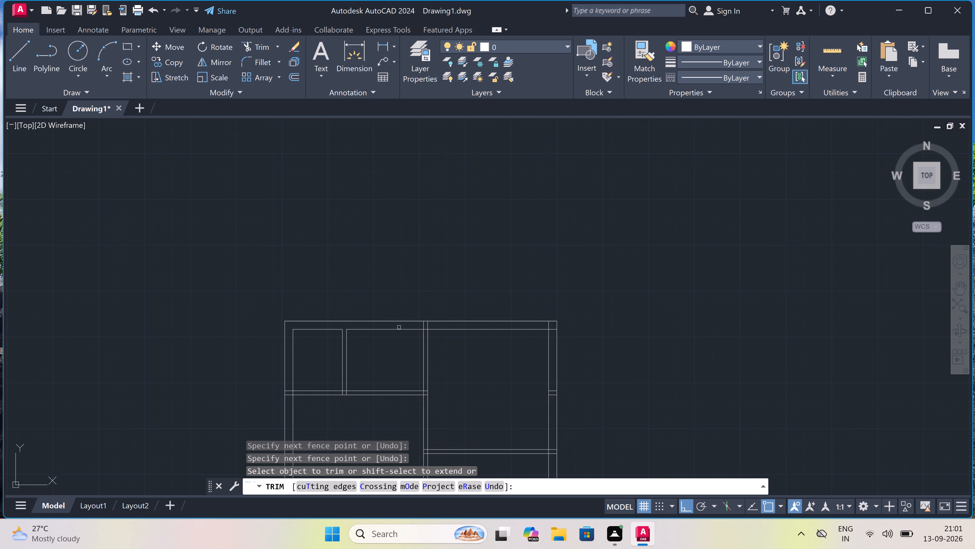
pyautogui.scroll(4, 445, 323)
pyautogui.click(377, 336)
pyautogui.click(252, 346)
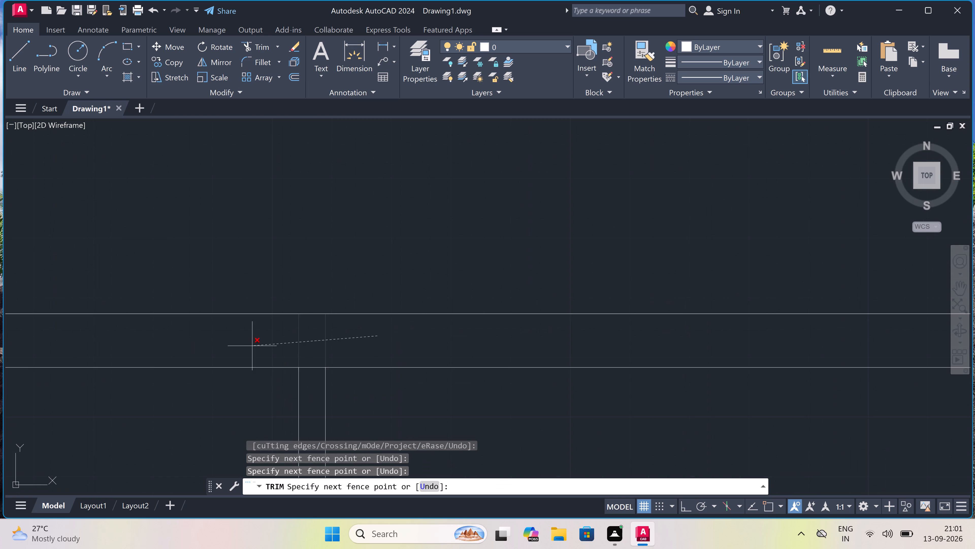
pyautogui.click(310, 383)
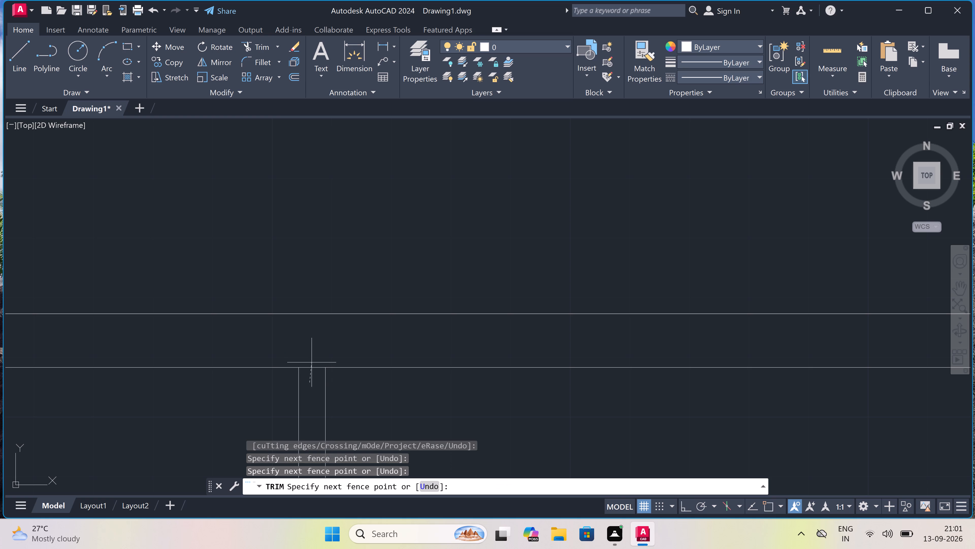
pyautogui.click(312, 362)
# Trim the crossing lines where the upper-left horizontal partition meets the left outer wall.
pyautogui.scroll(-9, 312, 362)
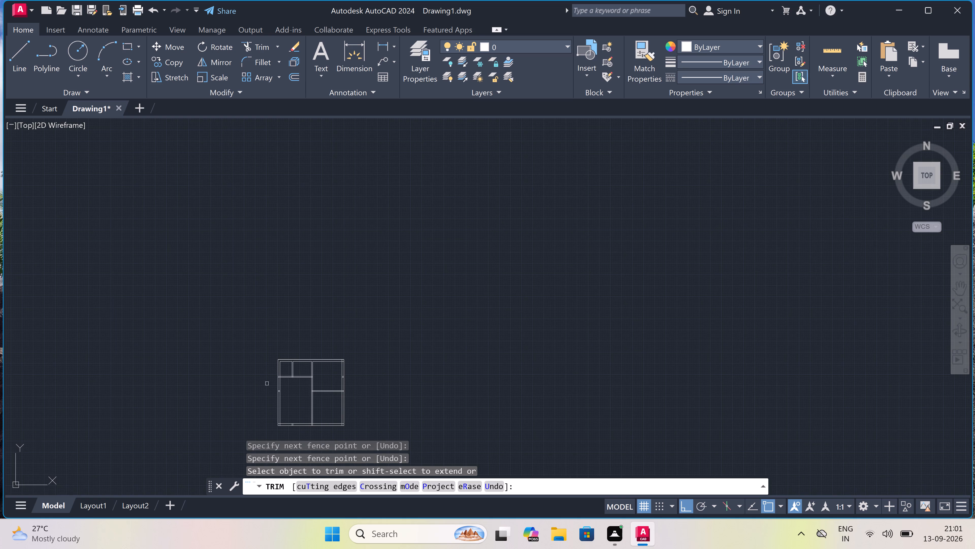
pyautogui.scroll(3, 267, 384)
pyautogui.scroll(4, 299, 365)
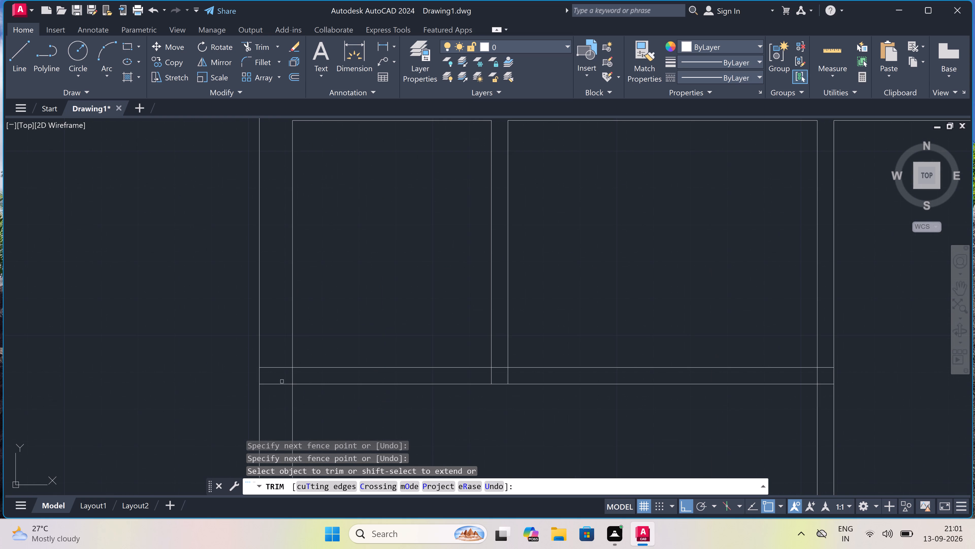
pyautogui.click(284, 388)
pyautogui.click(282, 362)
pyautogui.moveTo(288, 380); pyautogui.dragTo(291, 380)
pyautogui.click(319, 375)
# Trim the overlapping lines where the short left vertical partition meets the upper-left horizontal partition.
pyautogui.scroll(-3, 320, 376)
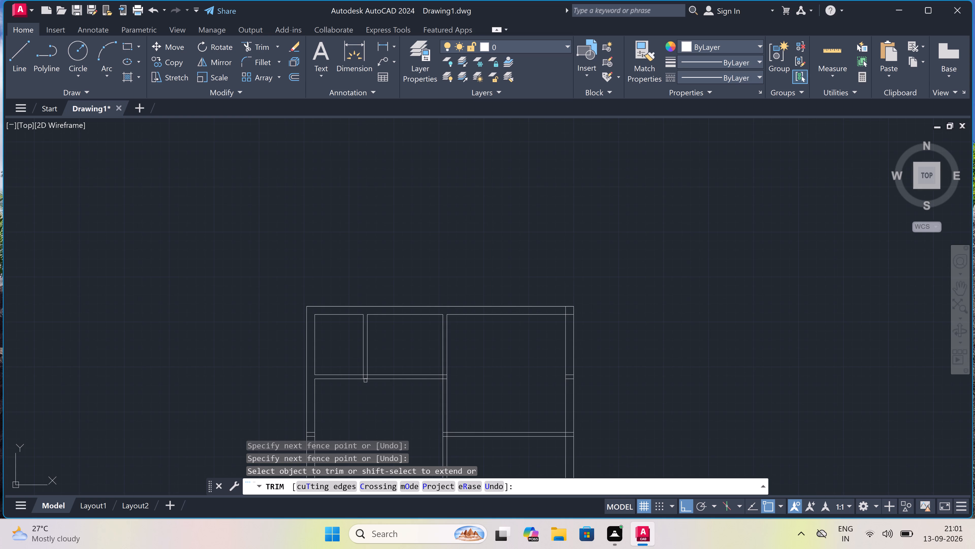
pyautogui.scroll(4, 371, 380)
pyautogui.moveTo(369, 374); pyautogui.dragTo(372, 374)
pyautogui.click(407, 370)
pyautogui.click(386, 366)
pyautogui.moveTo(386, 366); pyautogui.dragTo(387, 364)
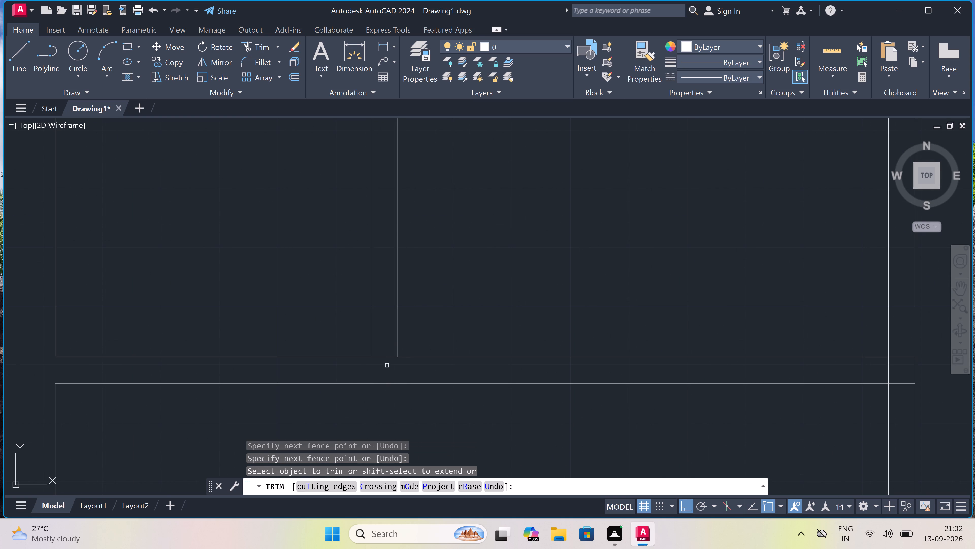
pyautogui.click(388, 342)
pyautogui.click(389, 357)
# Trim the crossing lines where the upper-left horizontal partition meets the central vertical partition.
pyautogui.scroll(-5, 388, 357)
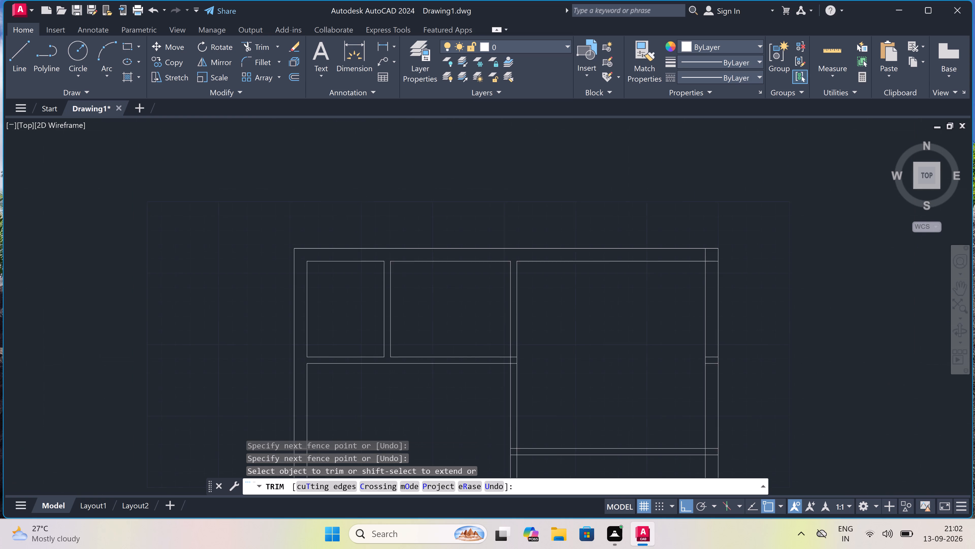
pyautogui.scroll(4, 436, 352)
pyautogui.scroll(2, 433, 387)
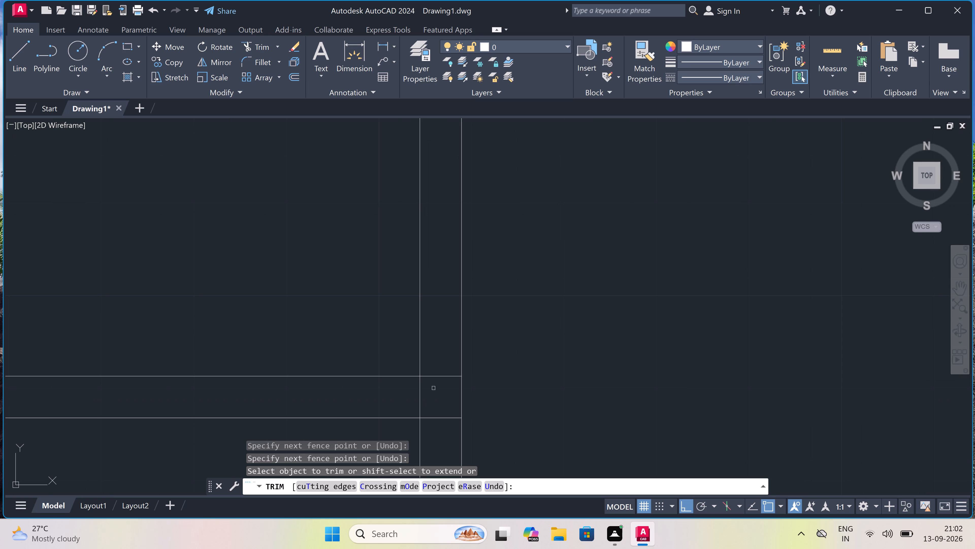
pyautogui.moveTo(434, 429); pyautogui.dragTo(440, 415)
pyautogui.click(447, 345)
pyautogui.moveTo(437, 381); pyautogui.dragTo(429, 393)
pyautogui.click(394, 405)
# Trim the crossing lines where the right-hand horizontal partition meets the central vertical partition.
pyautogui.scroll(-8, 394, 405)
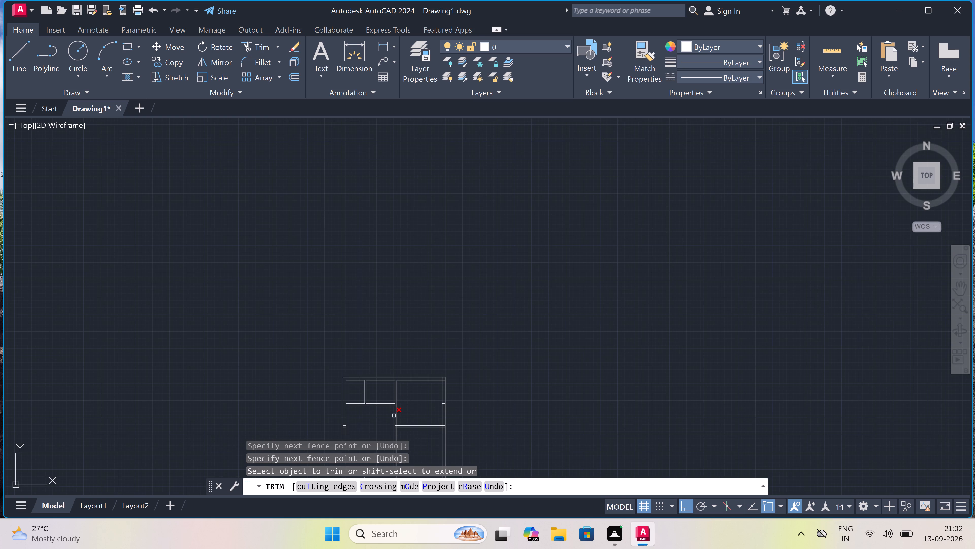
pyautogui.scroll(3, 392, 438)
pyautogui.scroll(3, 415, 401)
pyautogui.scroll(-3, 386, 408)
pyautogui.scroll(3, 382, 416)
pyautogui.scroll(-3, 377, 422)
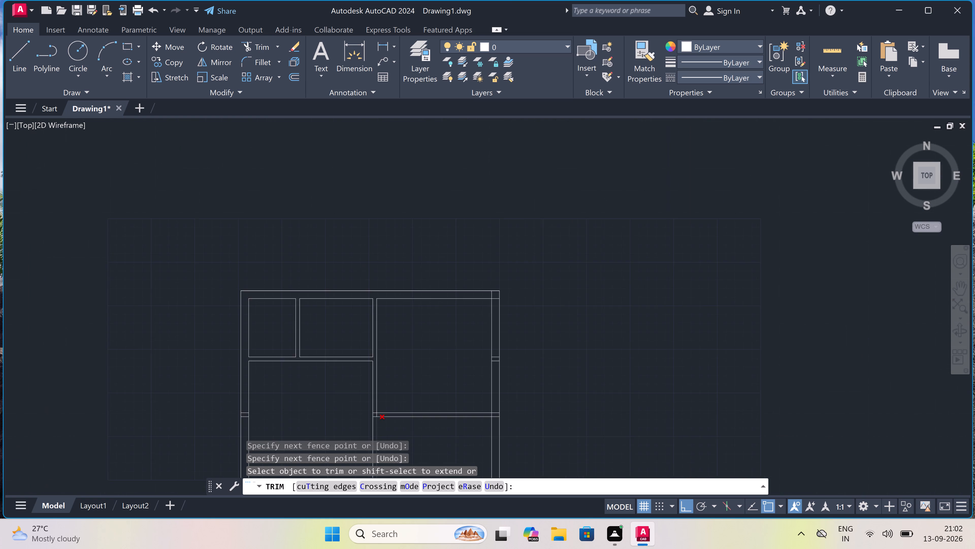
pyautogui.scroll(7, 375, 420)
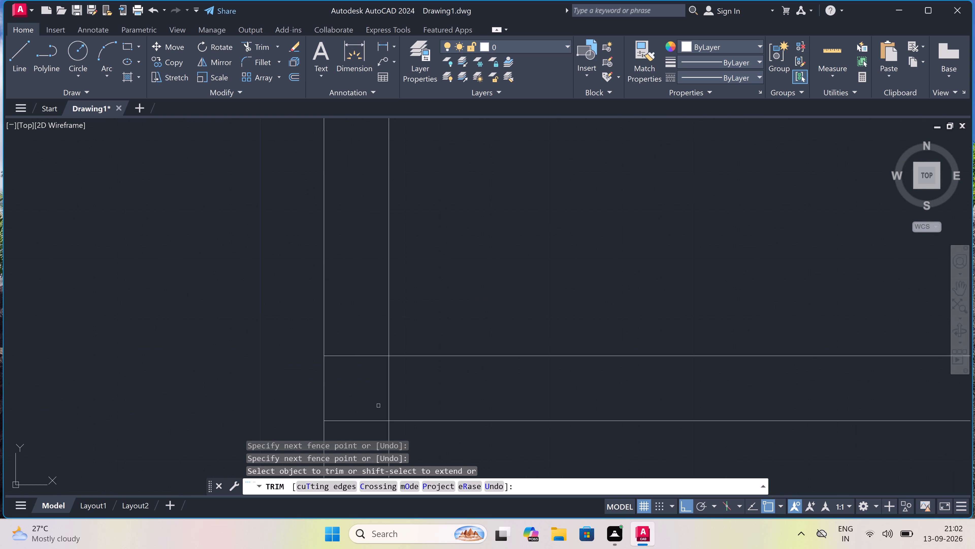
pyautogui.moveTo(396, 391); pyautogui.dragTo(390, 392)
pyautogui.click(374, 393)
pyautogui.moveTo(374, 393); pyautogui.dragTo(376, 377)
pyautogui.moveTo(372, 327); pyautogui.dragTo(372, 334)
pyautogui.click(370, 384)
# Trim the crossing lines where the right-hand horizontal partition meets the right outer wall.
pyautogui.scroll(-8, 370, 384)
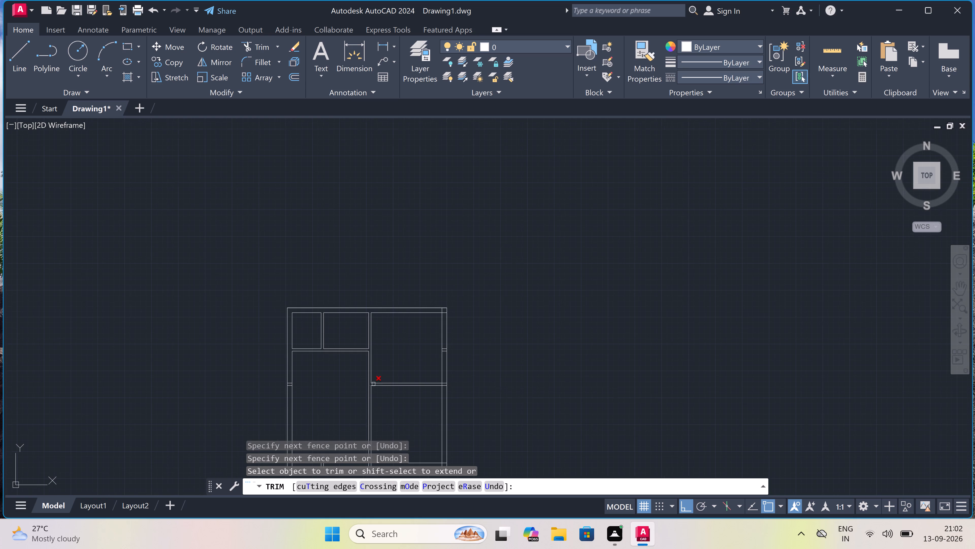
pyautogui.scroll(4, 442, 392)
pyautogui.moveTo(445, 392); pyautogui.dragTo(449, 369)
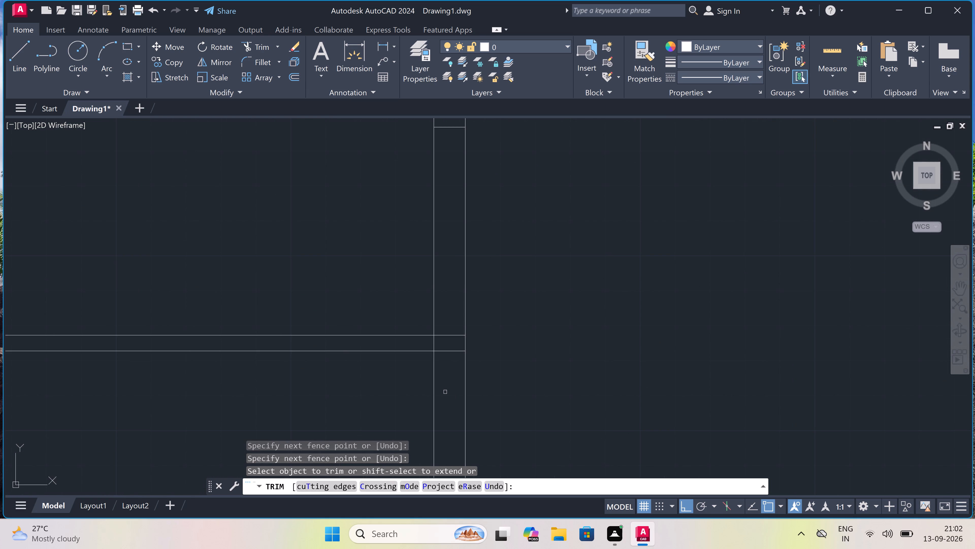
pyautogui.moveTo(449, 274); pyautogui.dragTo(453, 288)
pyautogui.moveTo(451, 377); pyautogui.dragTo(452, 374)
pyautogui.click(452, 325)
pyautogui.scroll(4, 437, 342)
pyautogui.moveTo(437, 342); pyautogui.dragTo(435, 344)
pyautogui.click(357, 350)
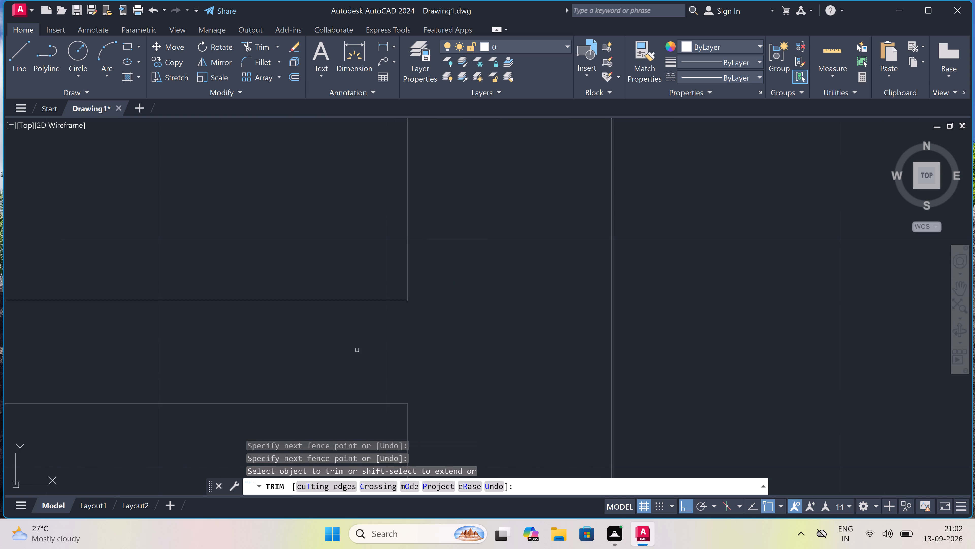
# Trim the overlapping inner wall lines at the top-right corner of the outer walls.
pyautogui.scroll(-9, 358, 349)
pyautogui.scroll(-3, 378, 349)
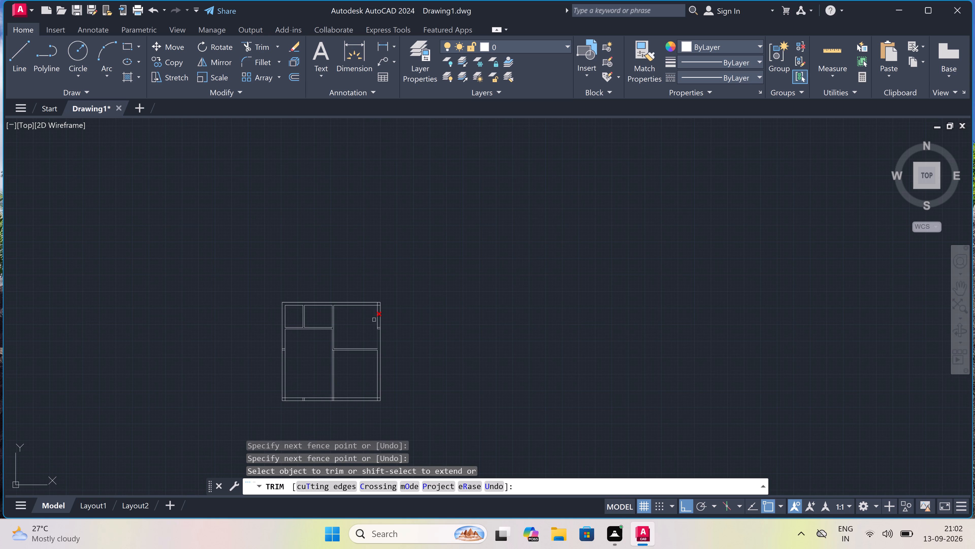
pyautogui.scroll(8, 374, 304)
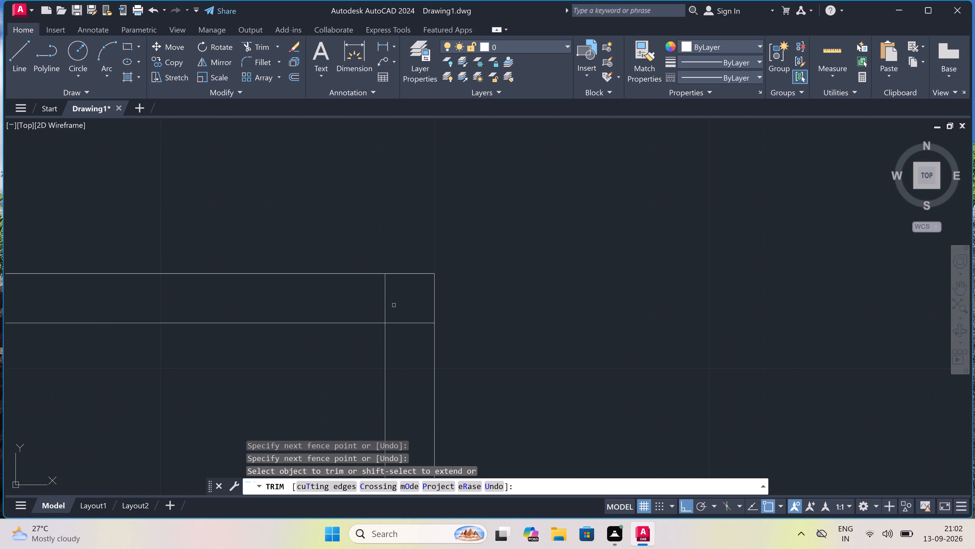
pyautogui.click(395, 305)
pyautogui.click(376, 297)
pyautogui.click(412, 351)
pyautogui.click(413, 322)
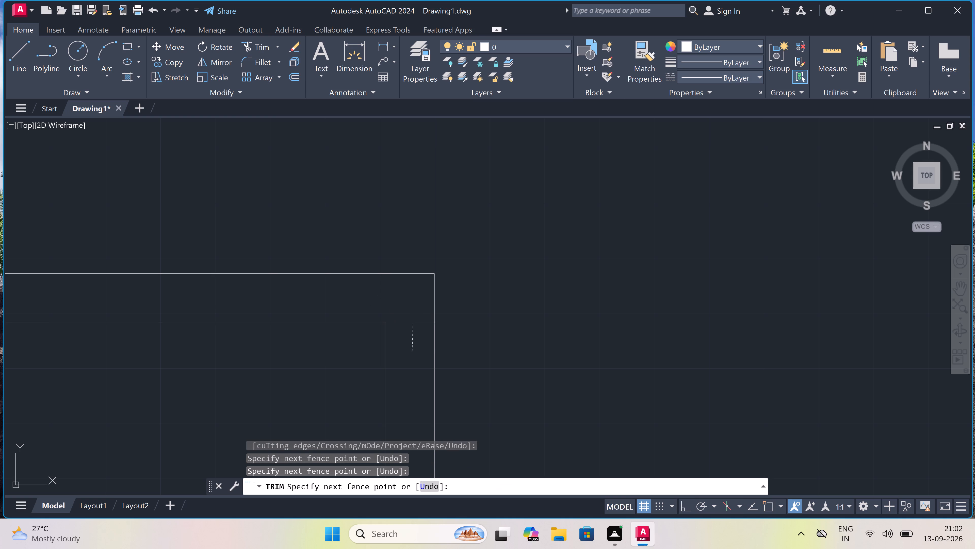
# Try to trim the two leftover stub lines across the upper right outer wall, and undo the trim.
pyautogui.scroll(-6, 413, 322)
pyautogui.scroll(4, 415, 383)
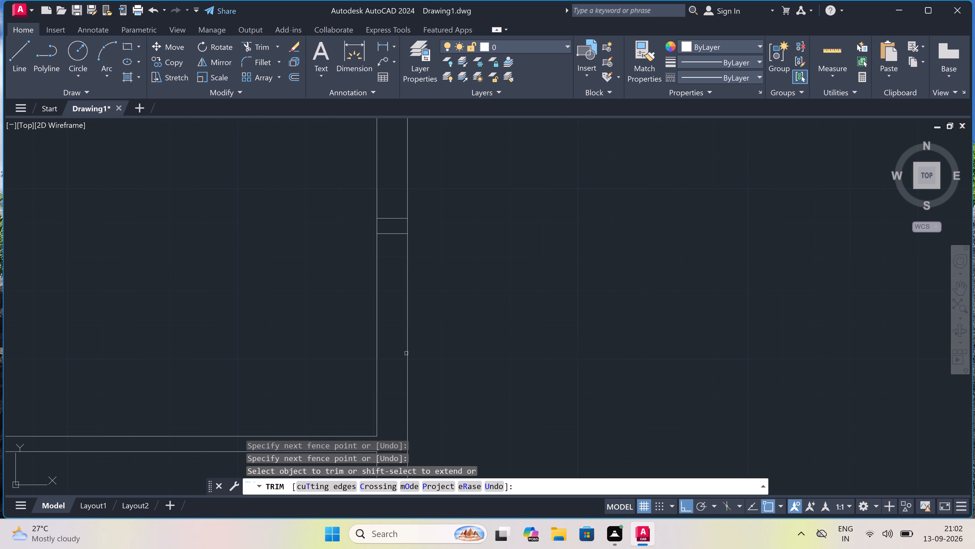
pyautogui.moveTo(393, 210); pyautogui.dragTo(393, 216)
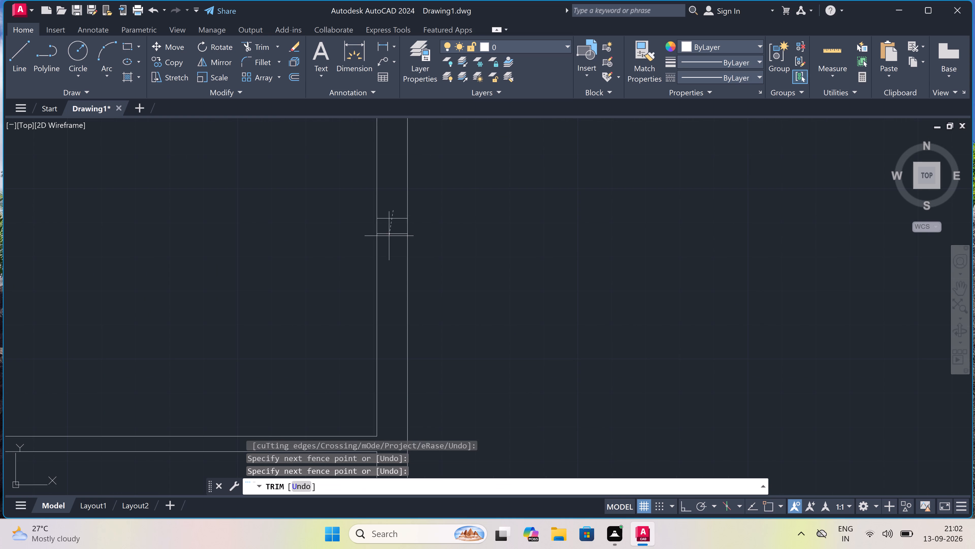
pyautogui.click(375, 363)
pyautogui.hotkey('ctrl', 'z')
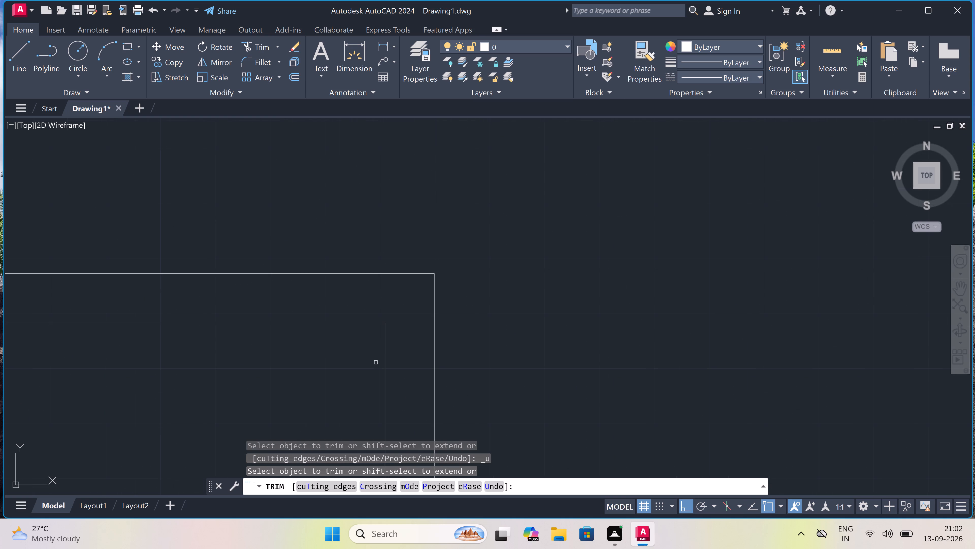
# Trim the two leftover stub lines crossing the right outer wall beside the upper-right room.
pyautogui.scroll(-6, 404, 326)
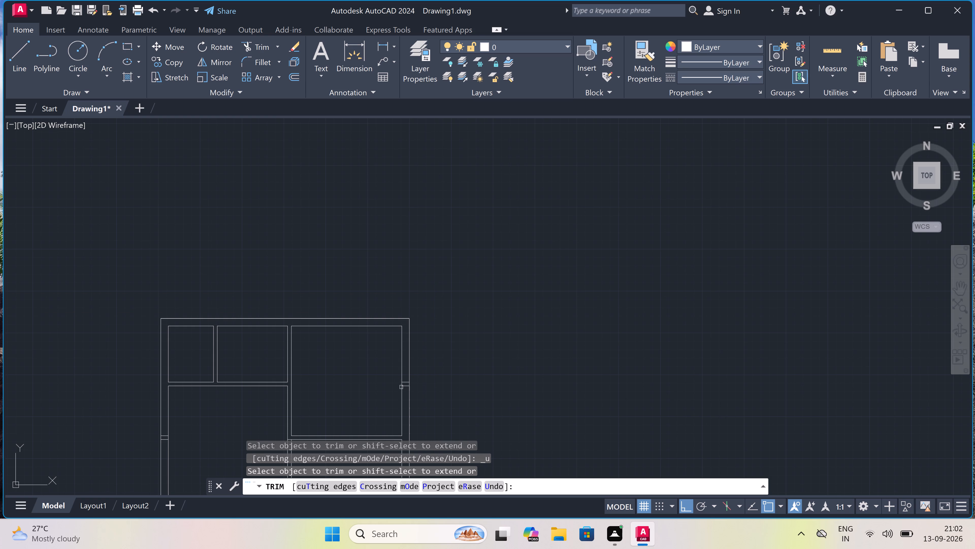
pyautogui.scroll(4, 410, 404)
pyautogui.moveTo(386, 246); pyautogui.dragTo(385, 254)
pyautogui.click(381, 336)
pyautogui.press('Escape')
# Trim the two leftover stub lines crossing the left outer wall beside the large left room.
pyautogui.scroll(-5, 387, 311)
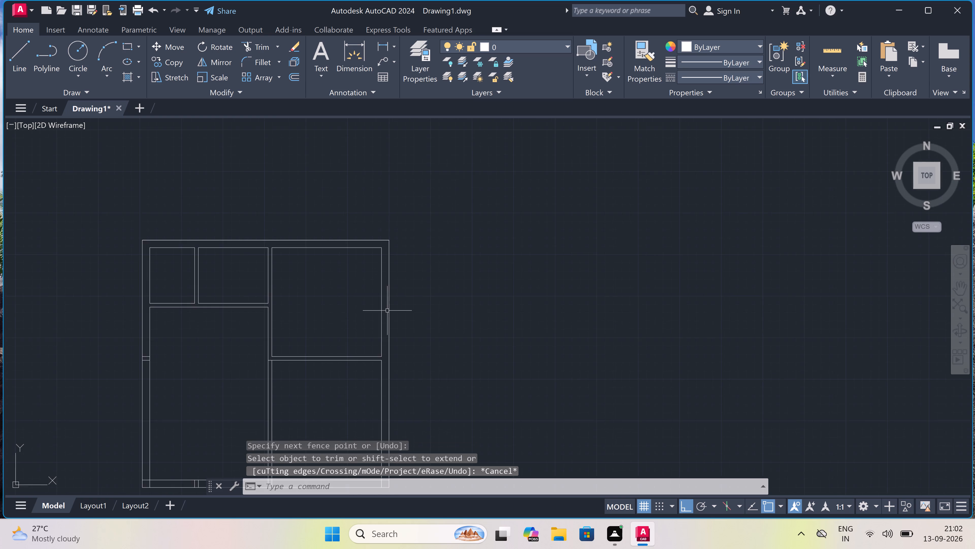
pyautogui.scroll(-3, 387, 311)
pyautogui.scroll(4, 315, 325)
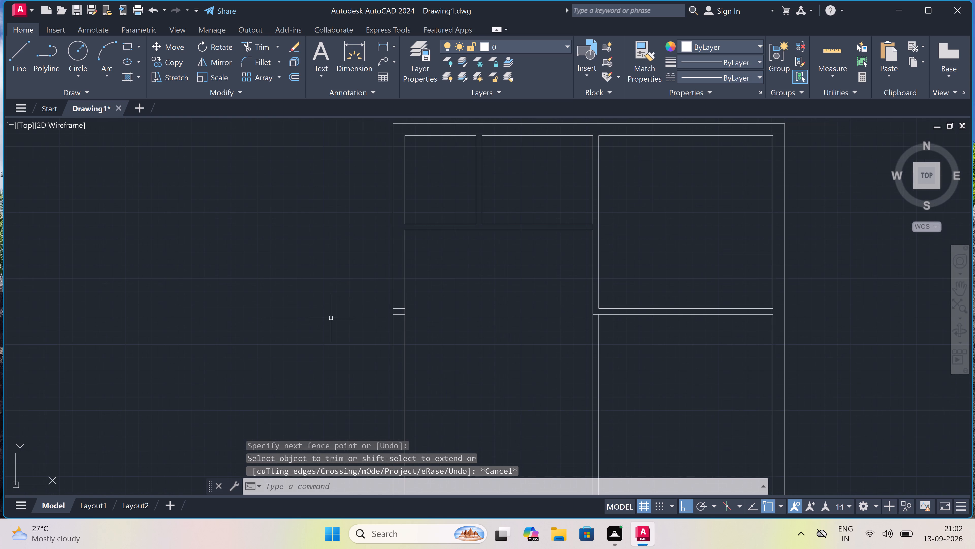
pyautogui.press('space')
pyautogui.scroll(2, 392, 319)
pyautogui.click(400, 322)
pyautogui.click(404, 284)
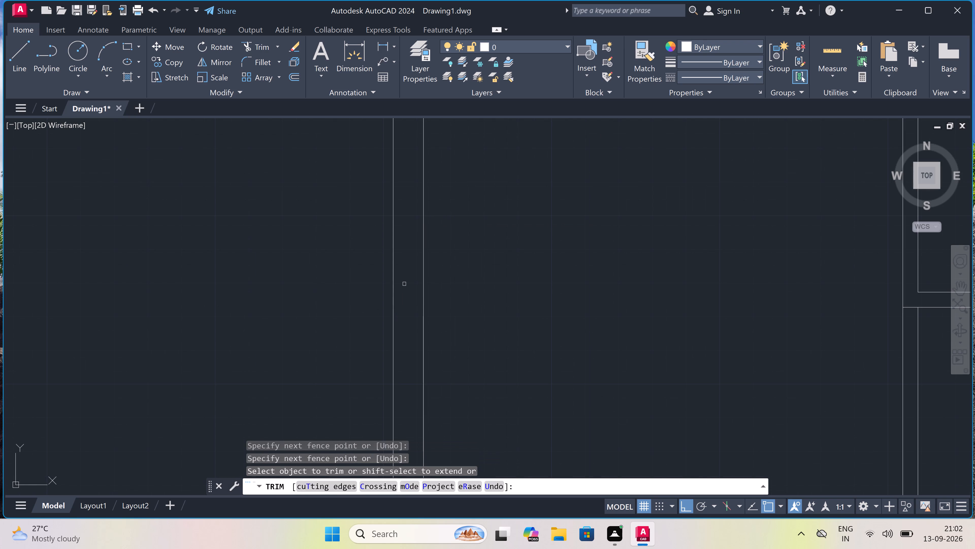
pyautogui.press('Escape')
# Trim the leftover stub lines in the bottom outer wall and the overlapping inner lines at its bottom-left corner.
pyautogui.scroll(-4, 404, 284)
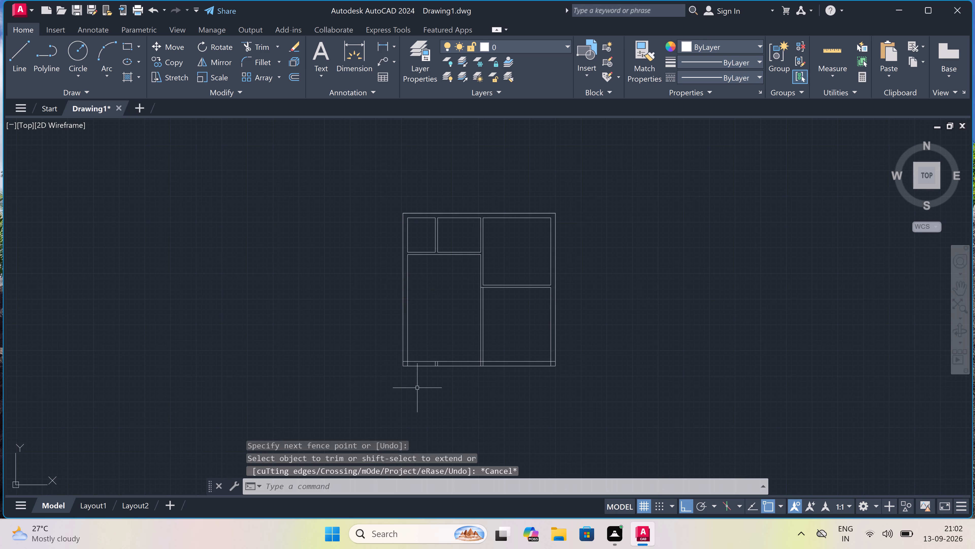
pyautogui.press('space')
pyautogui.scroll(4, 404, 353)
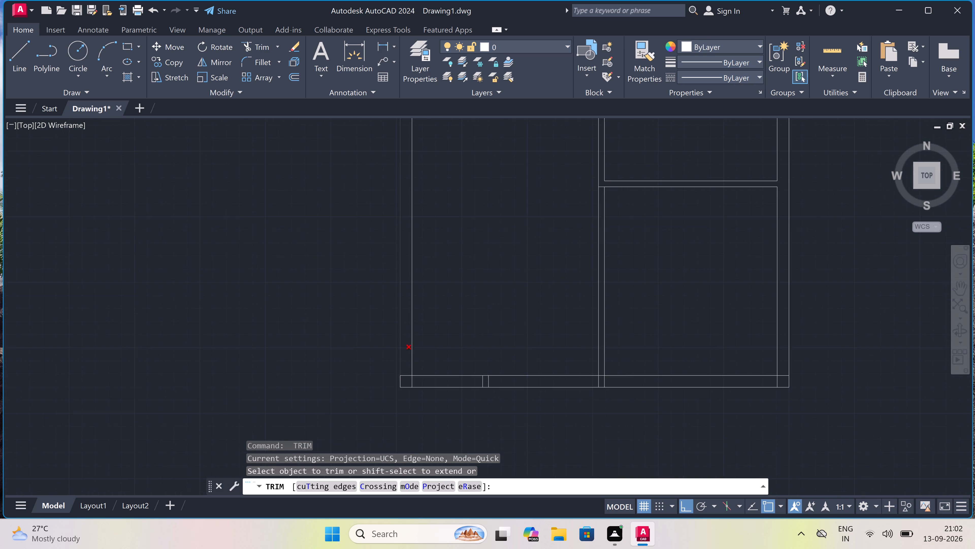
pyautogui.scroll(-4, 409, 373)
pyautogui.scroll(3, 414, 399)
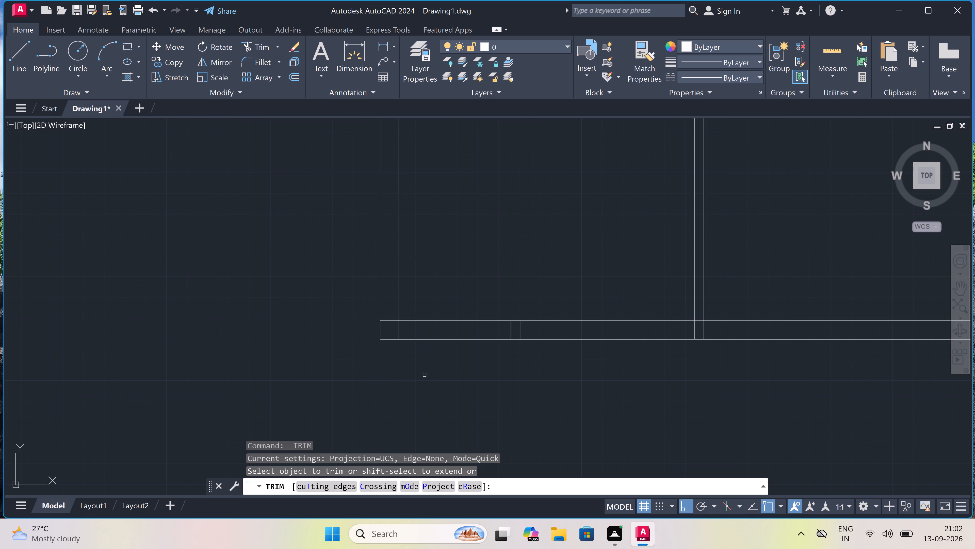
pyautogui.scroll(2, 448, 334)
pyautogui.moveTo(668, 318); pyautogui.dragTo(662, 318)
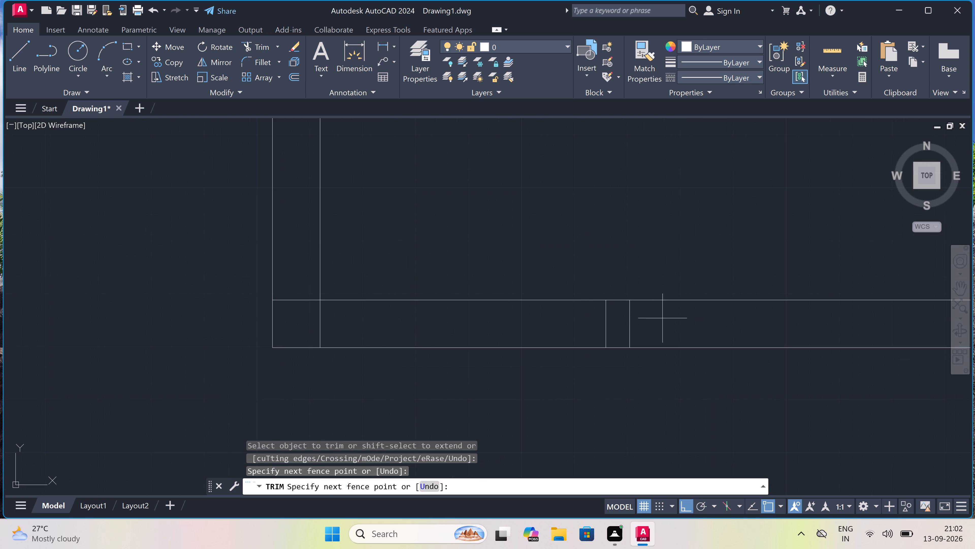
pyautogui.click(299, 325)
pyautogui.moveTo(299, 325); pyautogui.dragTo(299, 322)
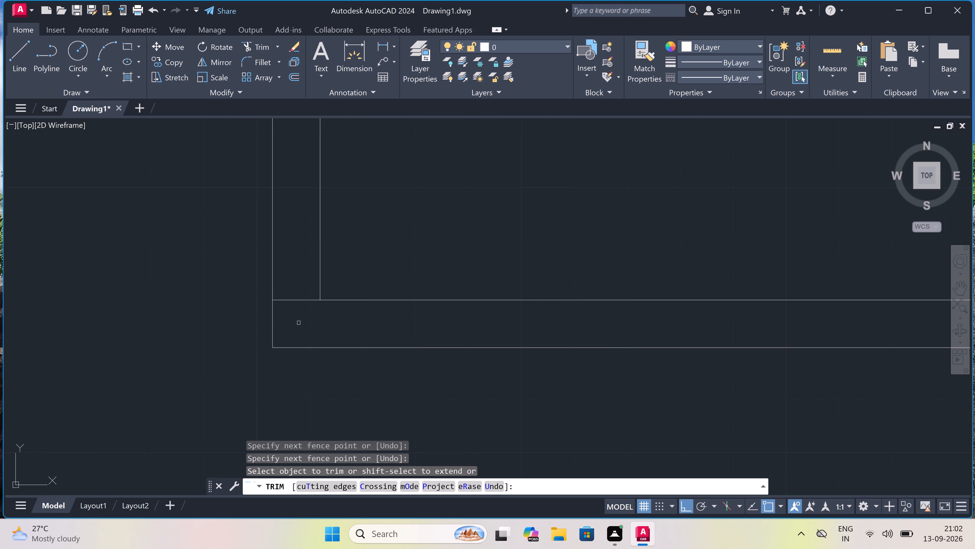
pyautogui.click(298, 299)
# Trim the crossing lines where the central vertical partition meets the bottom outer wall.
pyautogui.scroll(-5, 298, 299)
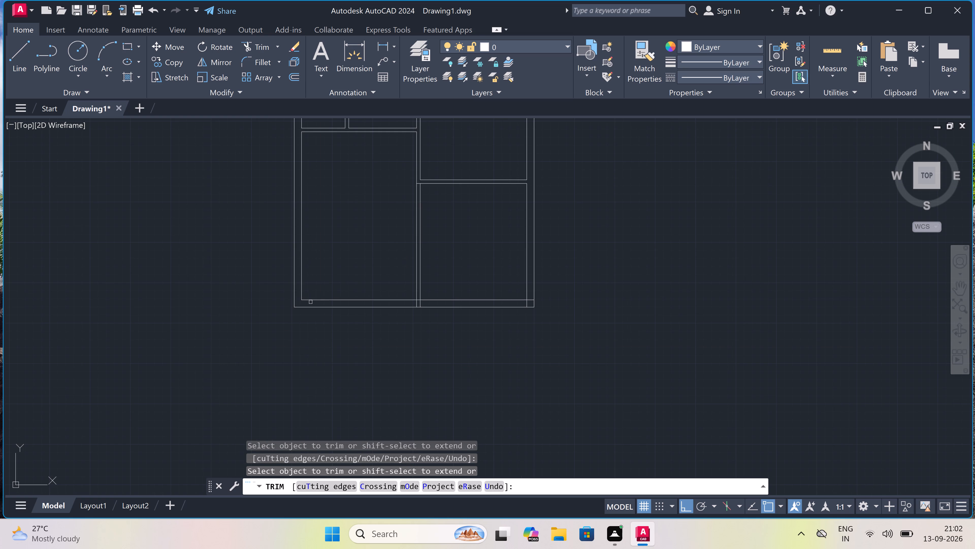
pyautogui.scroll(3, 470, 313)
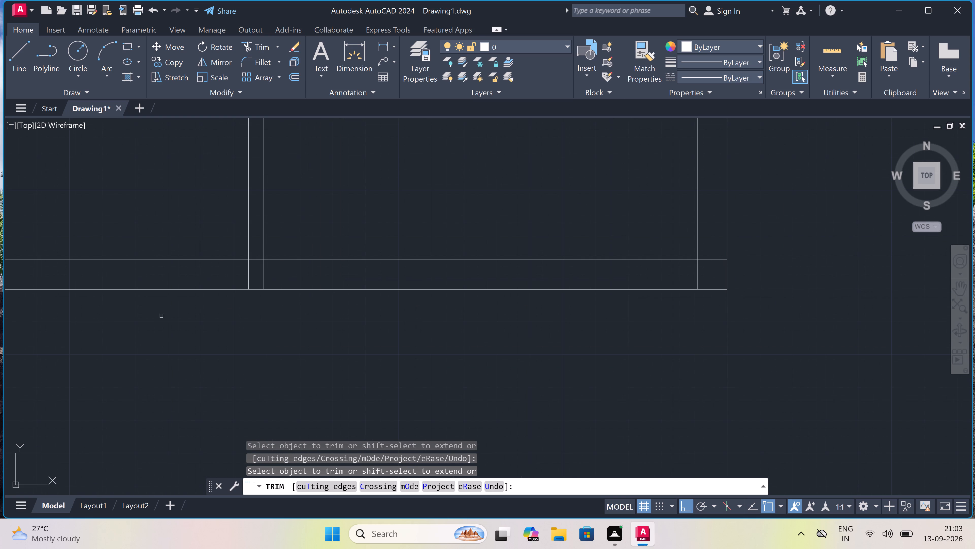
pyautogui.click(247, 277)
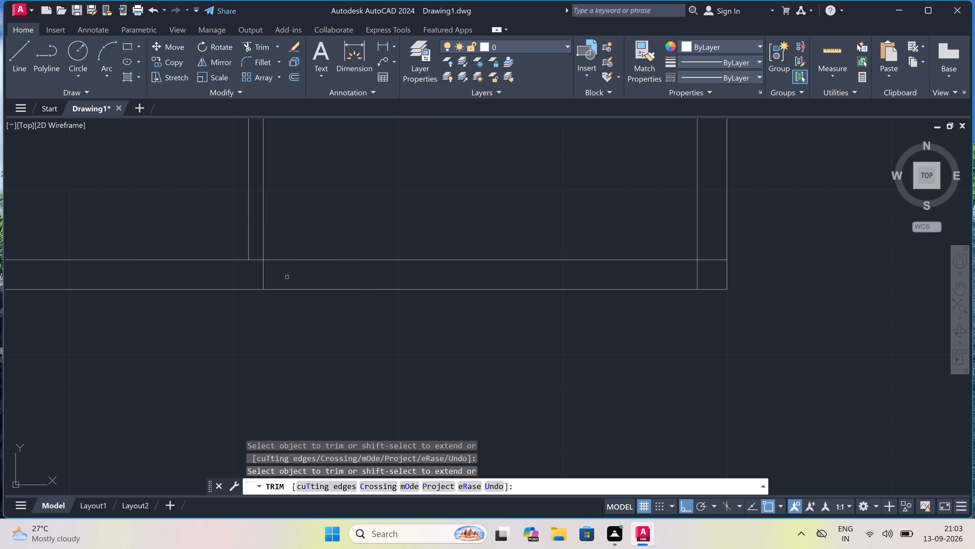
pyautogui.click(282, 277)
pyautogui.click(243, 279)
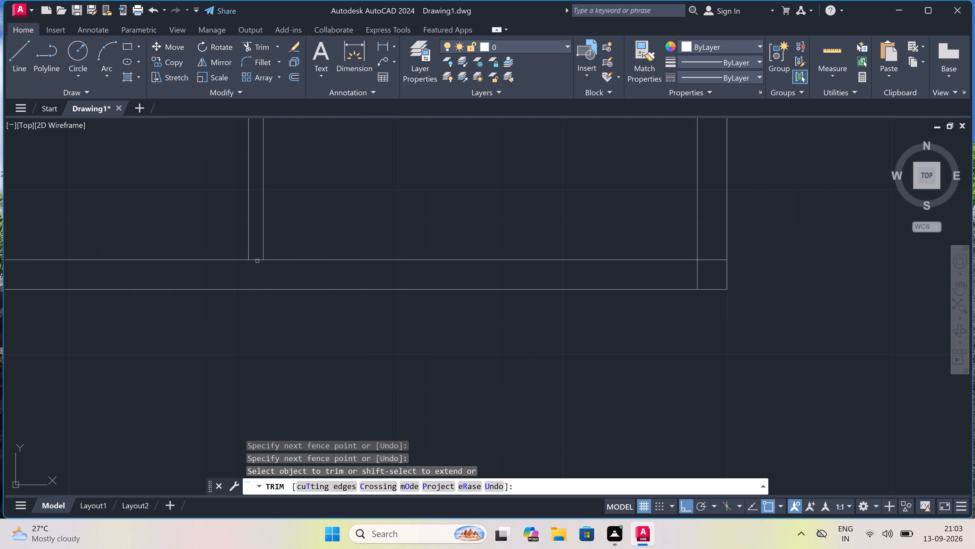
pyautogui.click(257, 261)
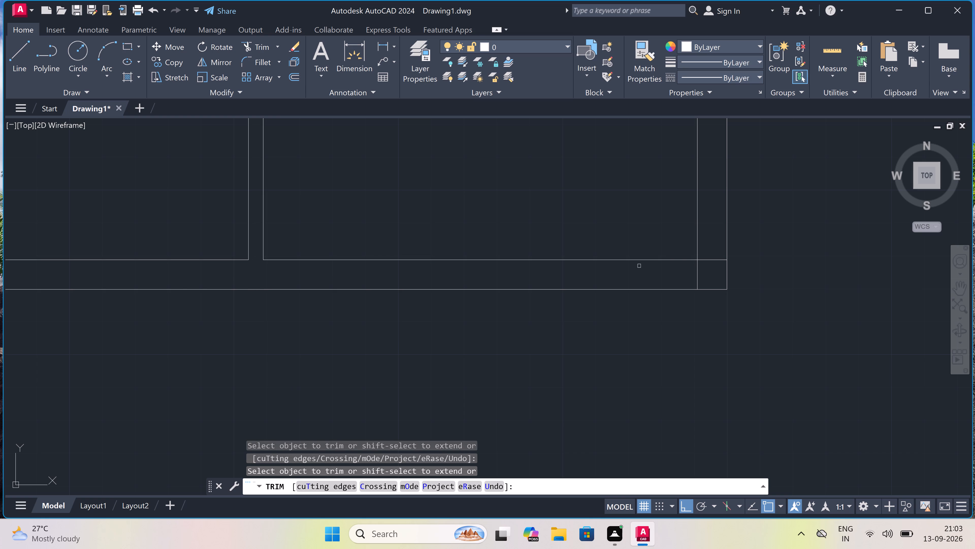
# Trim the overlapping inner wall lines at the bottom-right corner of the outer walls.
pyautogui.scroll(2, 710, 254)
pyautogui.moveTo(712, 254); pyautogui.dragTo(712, 256)
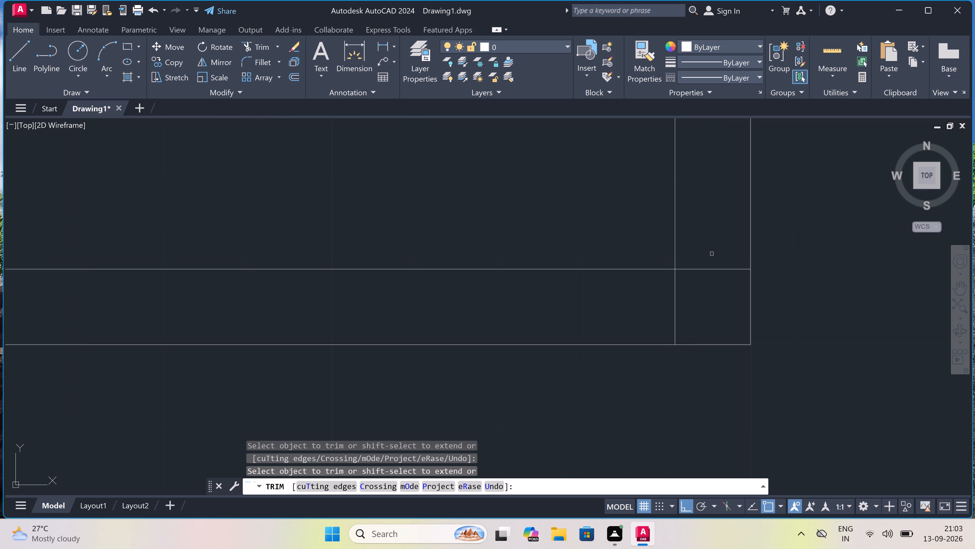
pyautogui.click(653, 309)
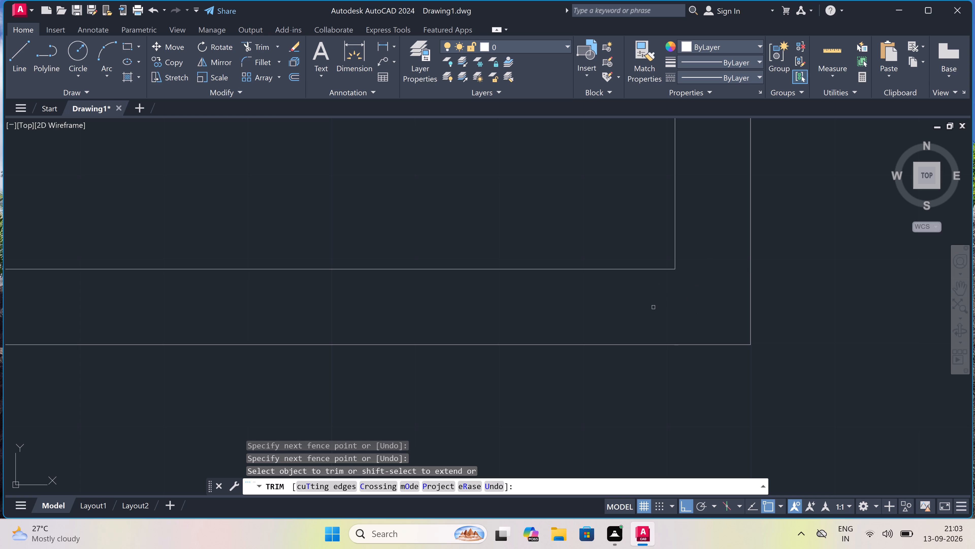
pyautogui.press('Escape')
# Draw the right door jamb across the partition below the small top-left room, with a 2" leftward stop from its midpoint and a 2' upward door leaf.
pyautogui.scroll(-8, 656, 307)
pyautogui.scroll(4, 652, 270)
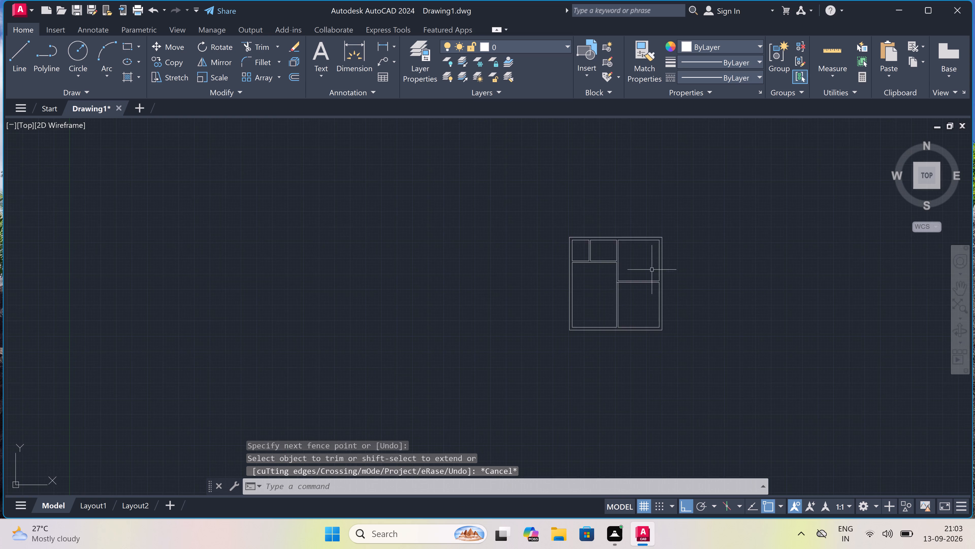
pyautogui.scroll(-3, 519, 224)
pyautogui.scroll(4, 520, 210)
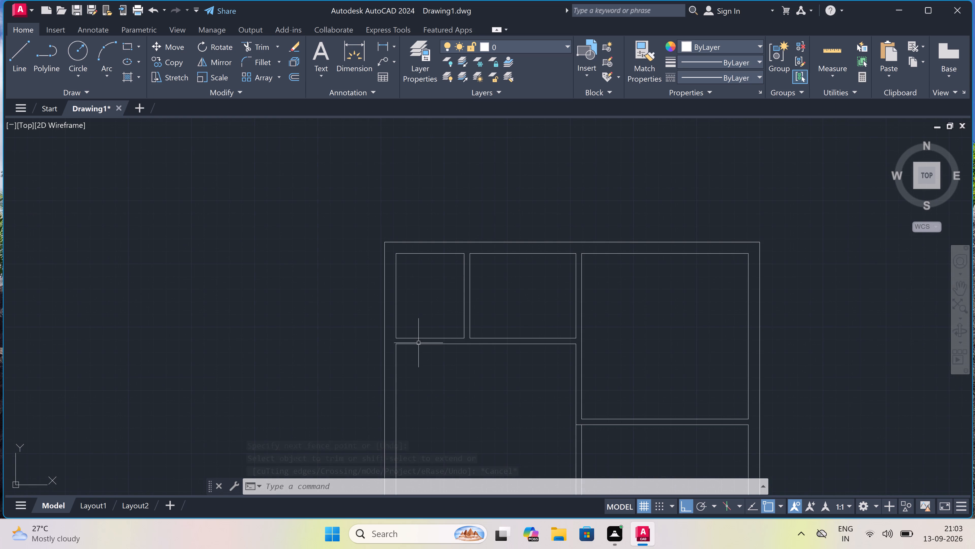
pyautogui.scroll(1, 393, 359)
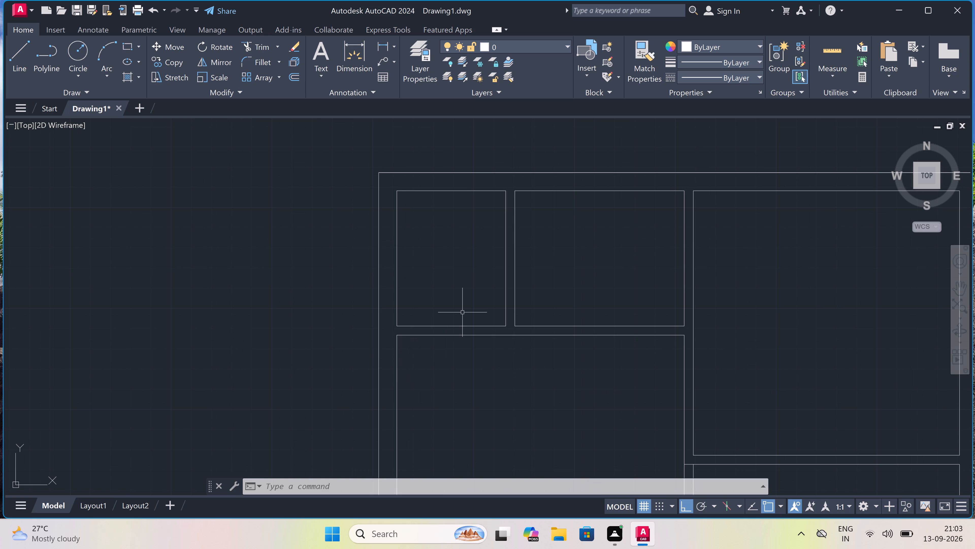
pyautogui.press('l')
pyautogui.press('space')
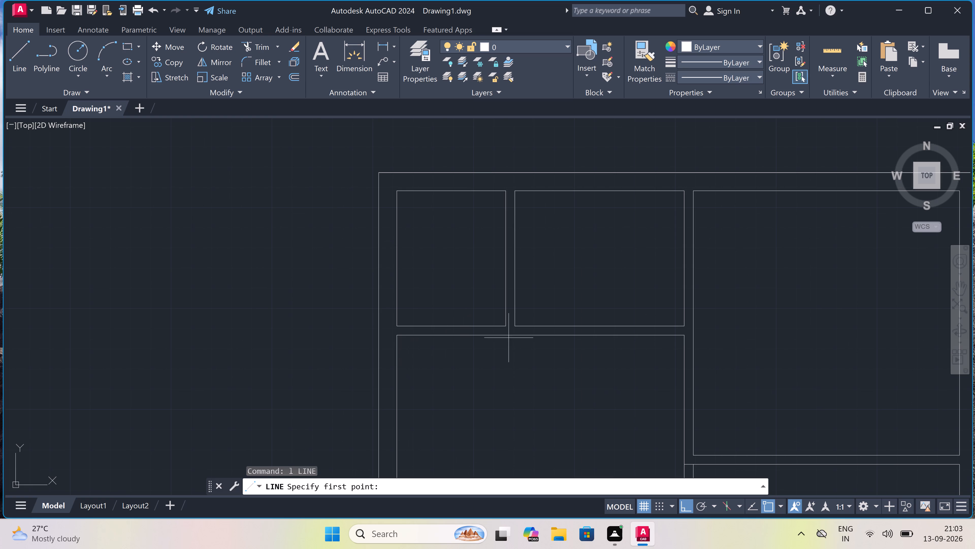
pyautogui.scroll(2, 498, 327)
pyautogui.moveTo(498, 326); pyautogui.dragTo(498, 333)
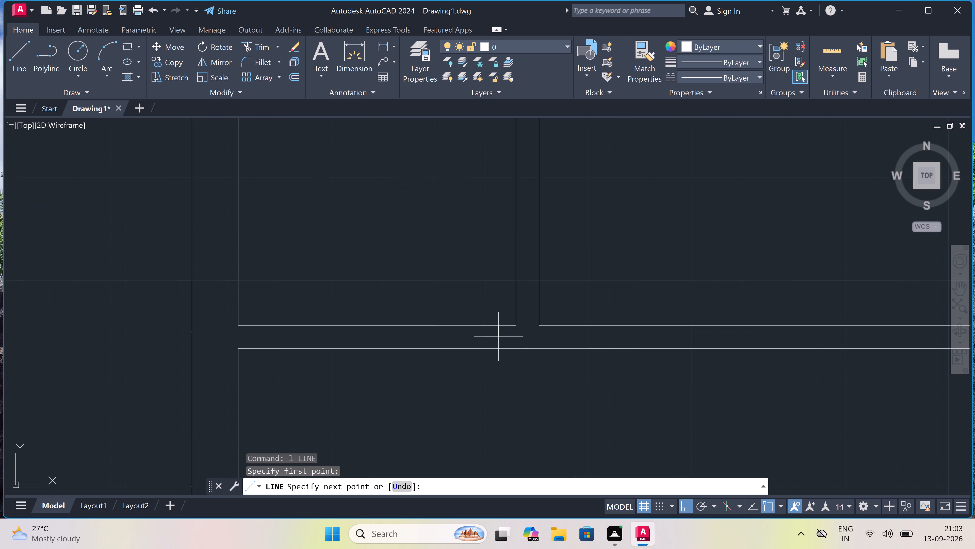
pyautogui.click(497, 346)
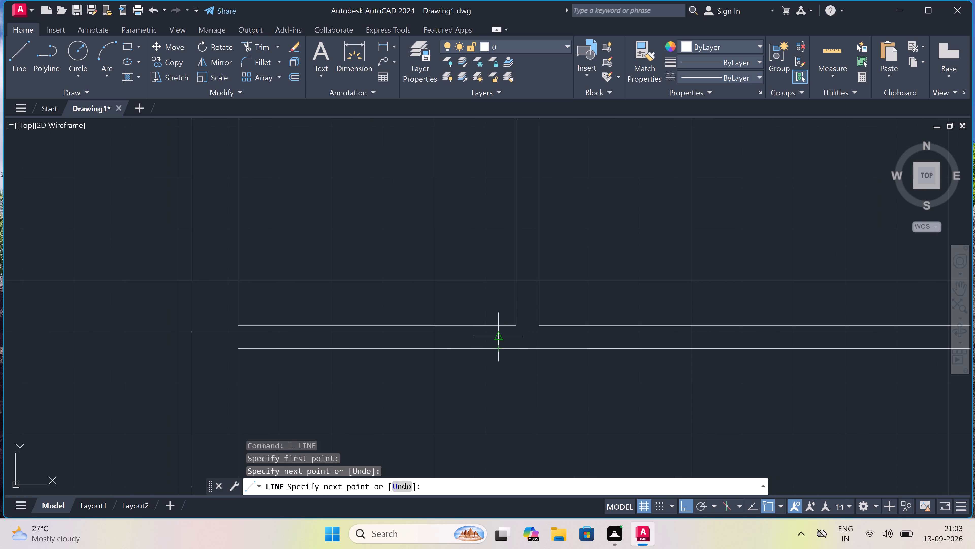
pyautogui.click(497, 336)
pyautogui.write('2"')
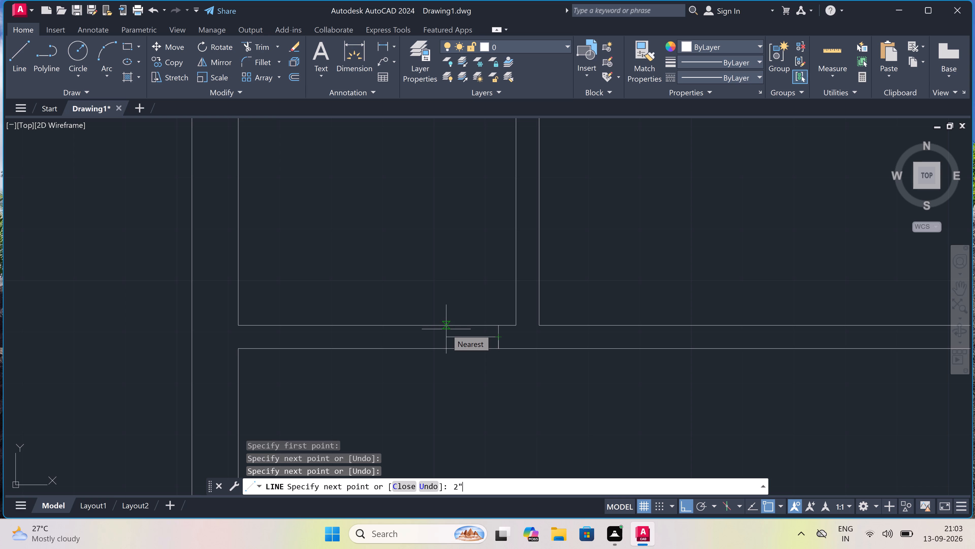
pyautogui.press('space')
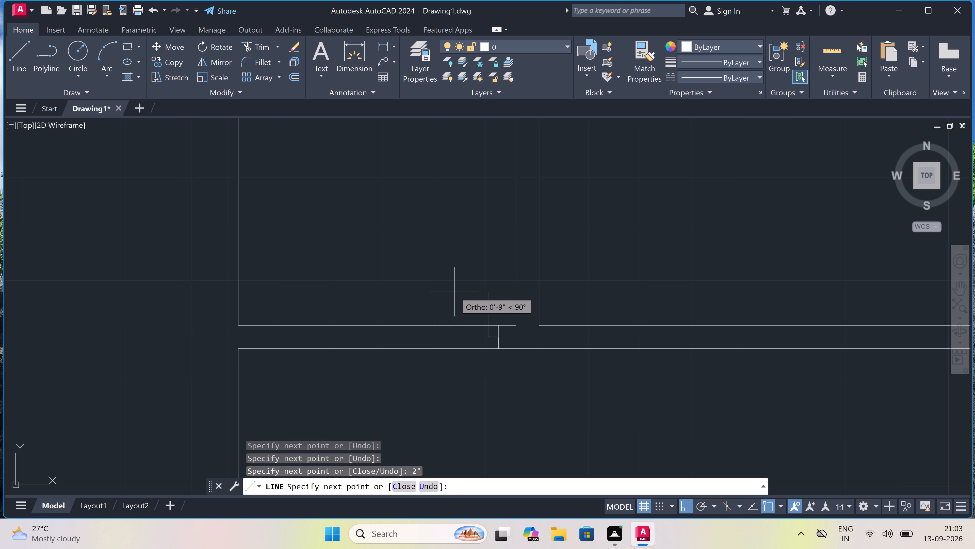
pyautogui.write("2'")
pyautogui.press('space')
pyautogui.press('Escape')
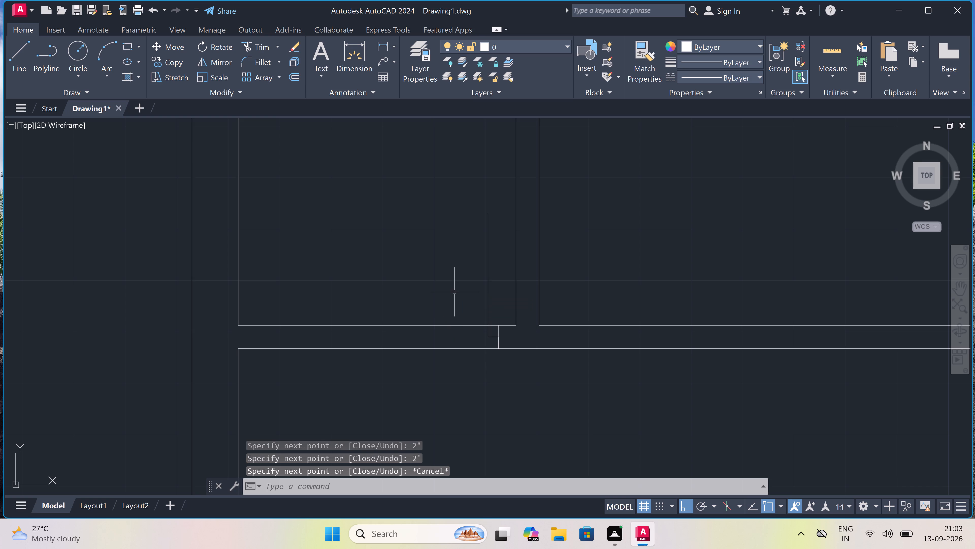
# Draw the left door jamb across the same partition, with a 2" stop from its midpoint towards the door leaf.
pyautogui.press('space')
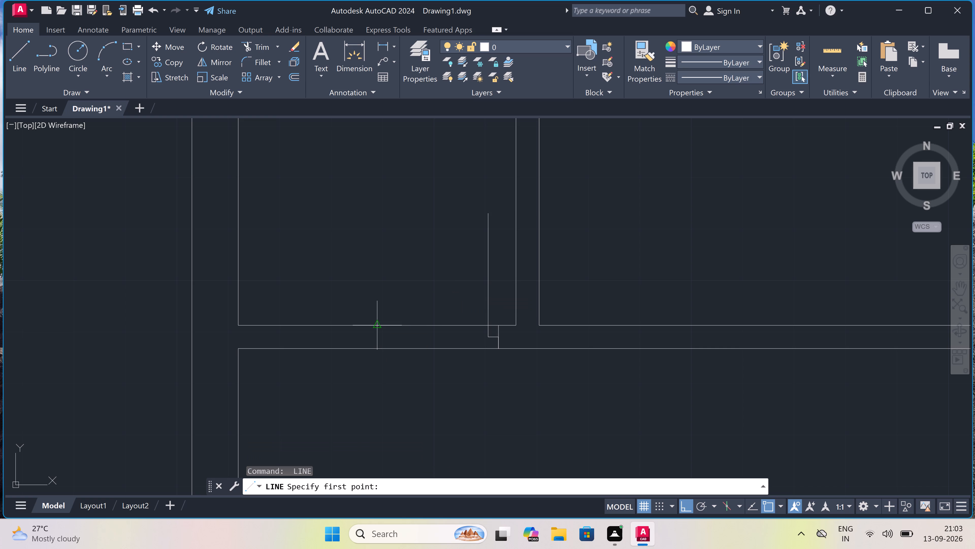
pyautogui.moveTo(379, 326); pyautogui.dragTo(380, 339)
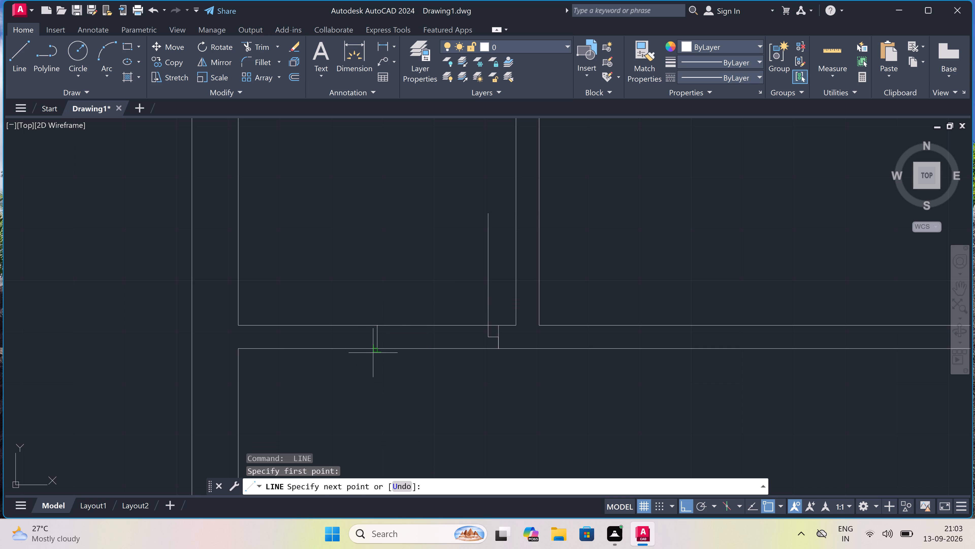
pyautogui.click(377, 351)
pyautogui.moveTo(375, 339); pyautogui.dragTo(378, 340)
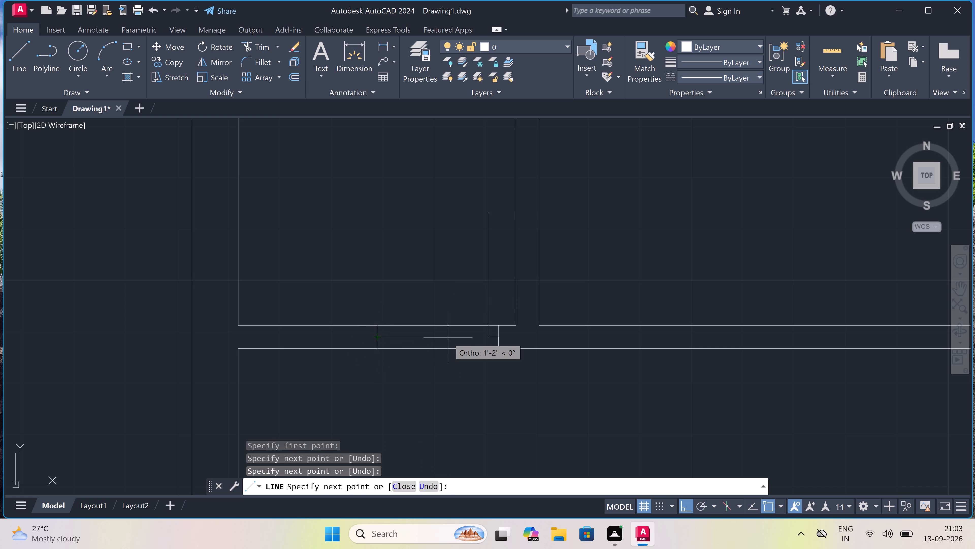
pyautogui.write('2"')
pyautogui.press('space')
pyautogui.press('Escape')
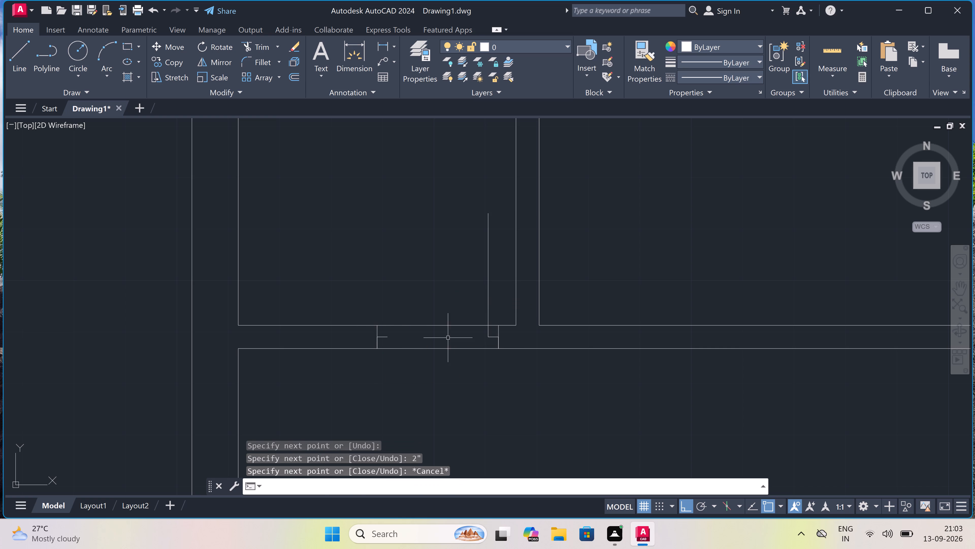
# Draw the door swing as a start-end-direction arc from the leaf's top end to the left jamb's stop.
pyautogui.click(109, 73)
pyautogui.click(167, 229)
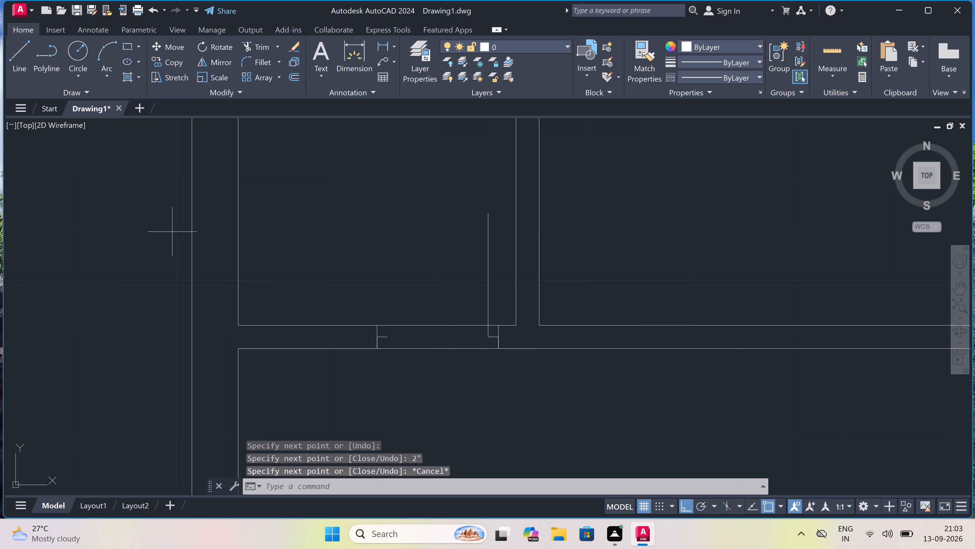
pyautogui.click(487, 214)
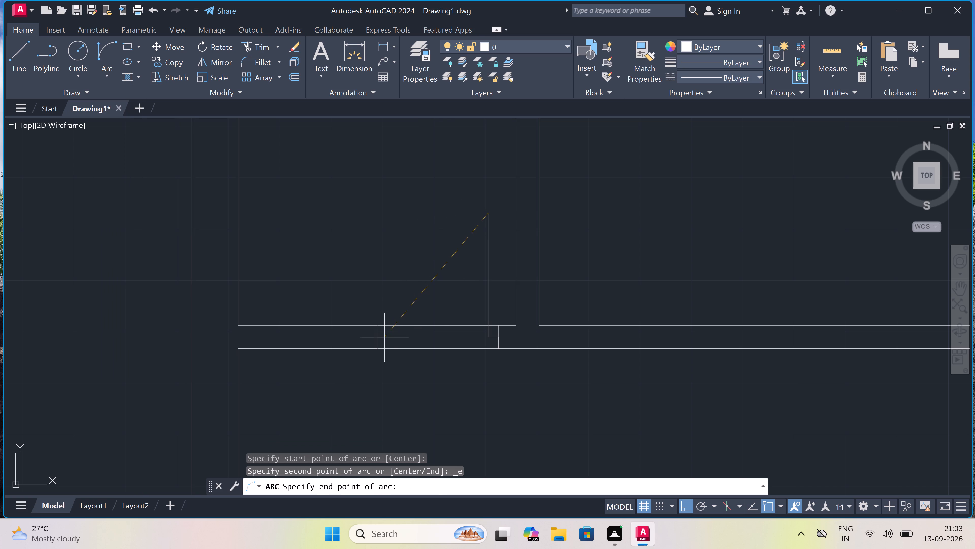
pyautogui.doubleClick(388, 338)
pyautogui.click(349, 295)
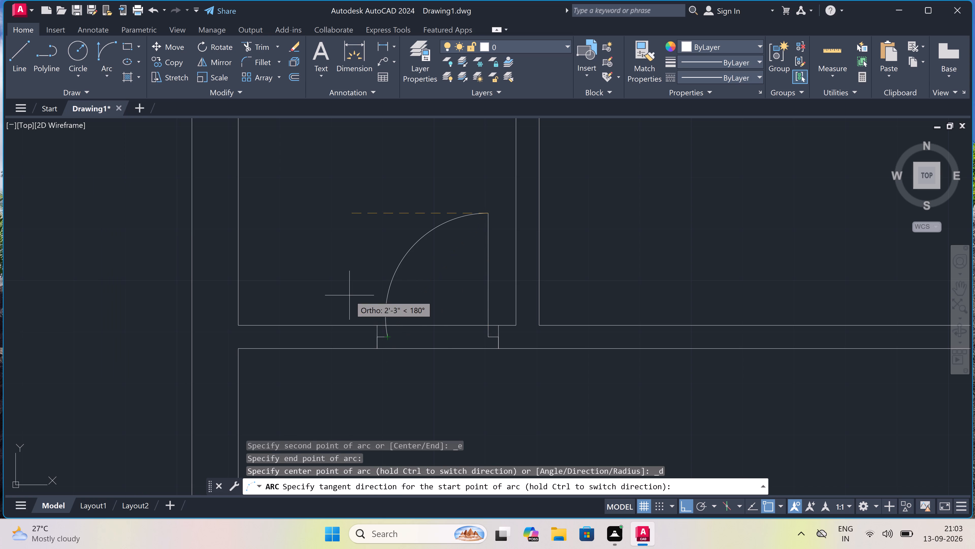
# Trim both partition lines between the two door jambs to open the doorway.
pyautogui.write('tr')
pyautogui.press('space')
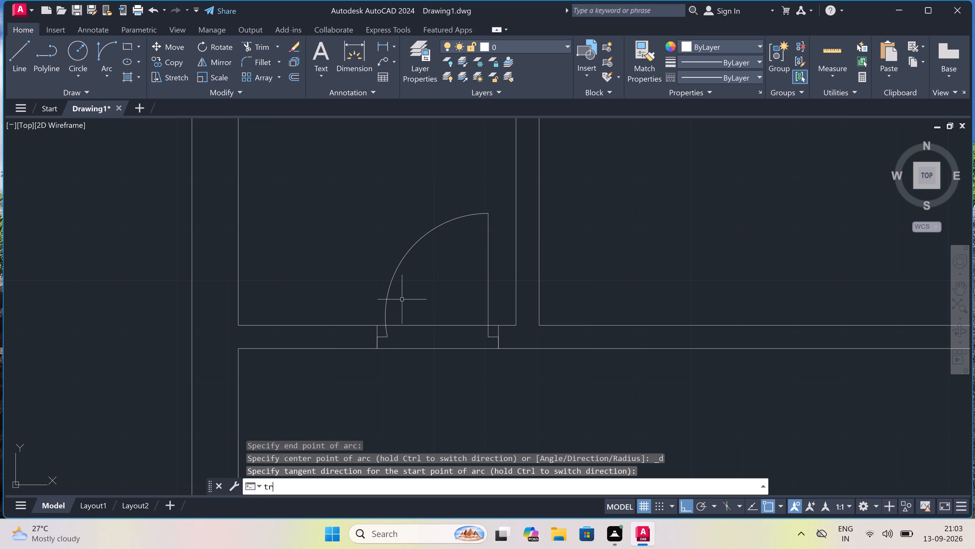
pyautogui.moveTo(411, 302); pyautogui.dragTo(414, 325)
pyautogui.click(411, 405)
pyautogui.scroll(-2, 430, 368)
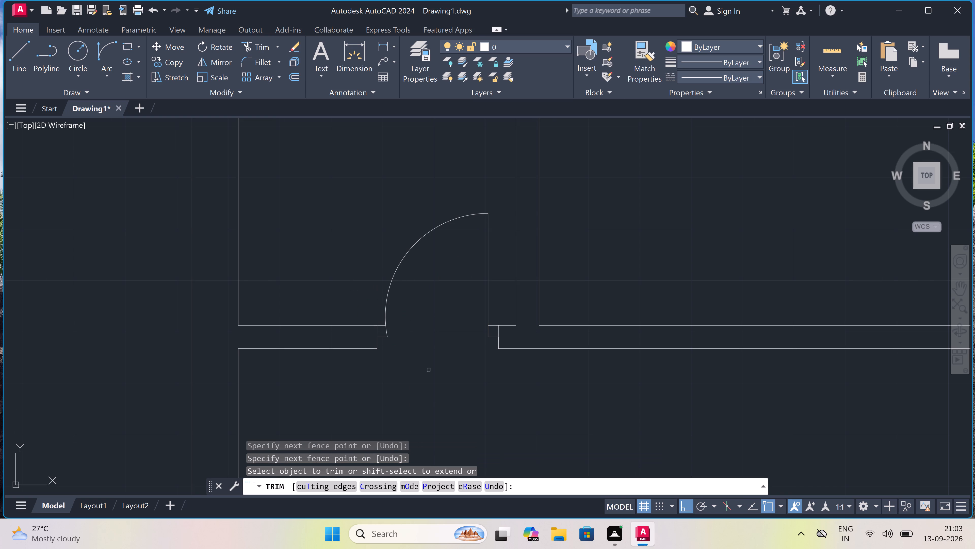
pyautogui.press('Escape')
# Draw two vertical lines across the partition below the top-middle room, one near its midpoint and one near its right end.
pyautogui.scroll(2, 518, 349)
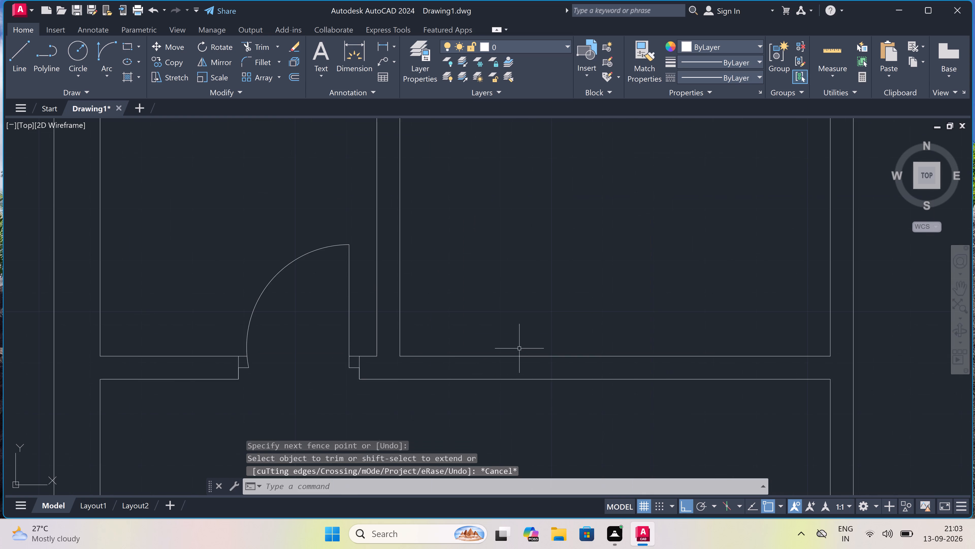
pyautogui.scroll(-3, 523, 345)
pyautogui.scroll(3, 556, 324)
pyautogui.scroll(-1, 556, 324)
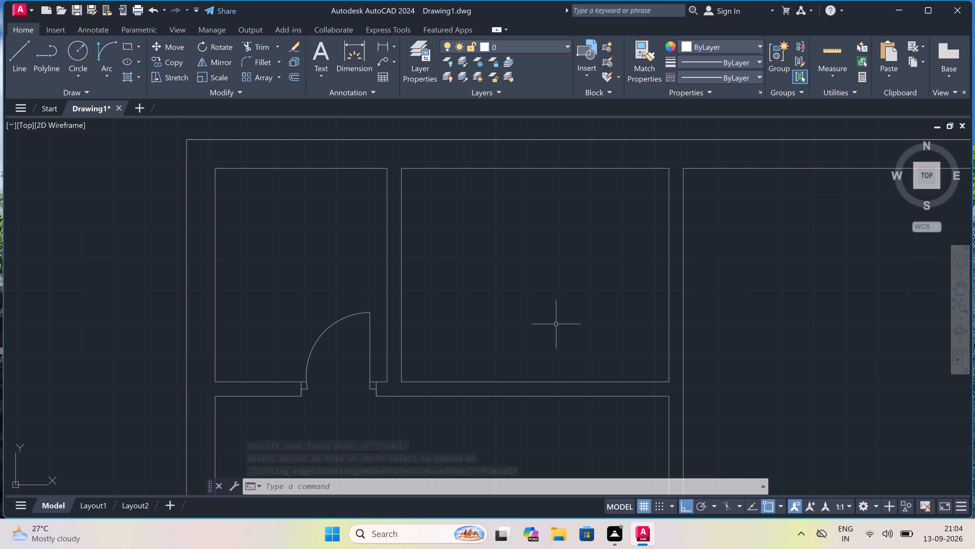
pyautogui.scroll(1, 562, 333)
pyautogui.press('l')
pyautogui.press('space')
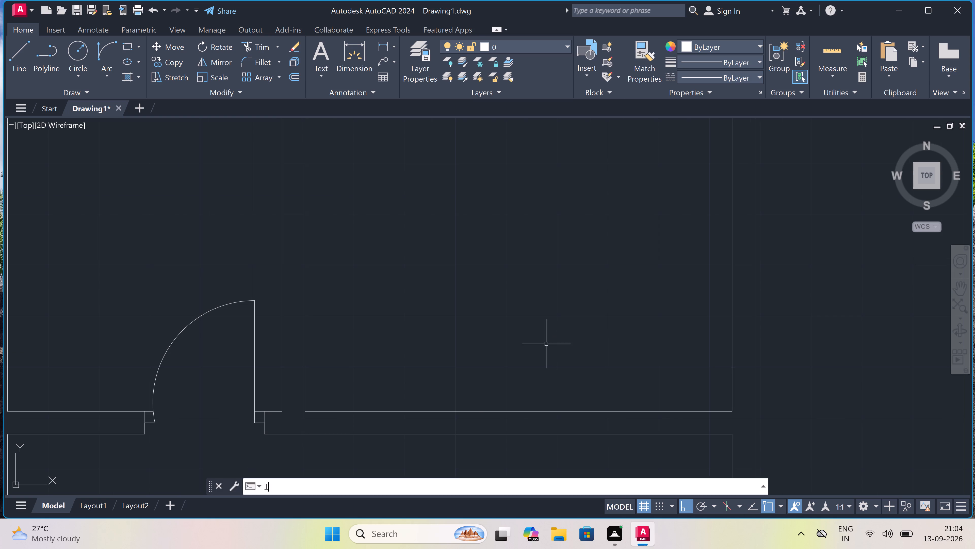
pyautogui.click(468, 412)
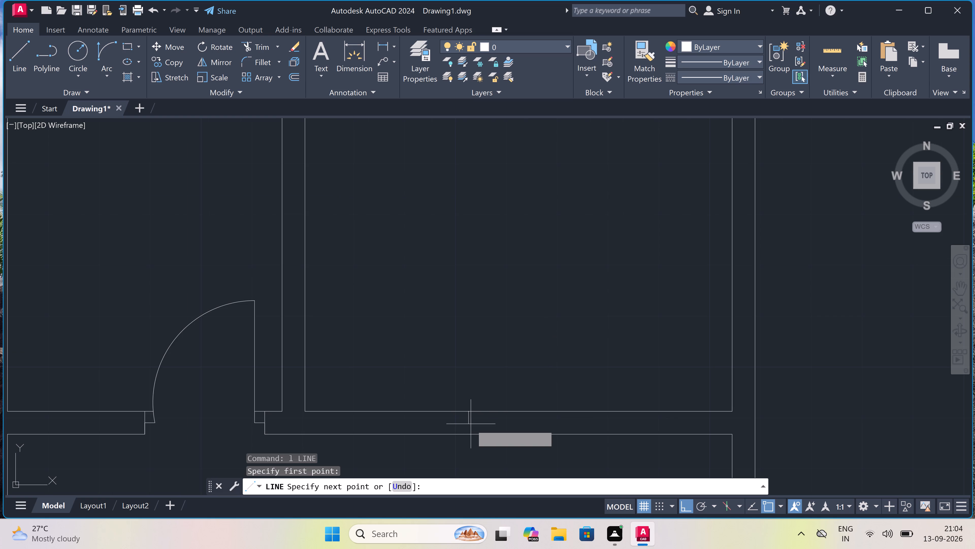
pyautogui.click(468, 433)
pyautogui.press('Escape')
pyautogui.scroll(-2, 490, 399)
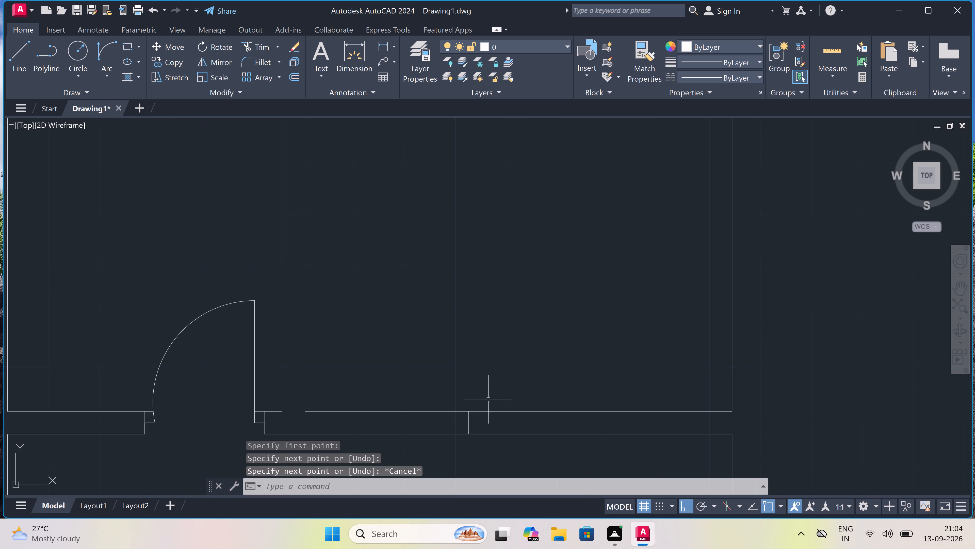
pyautogui.scroll(1, 558, 415)
pyautogui.press('space')
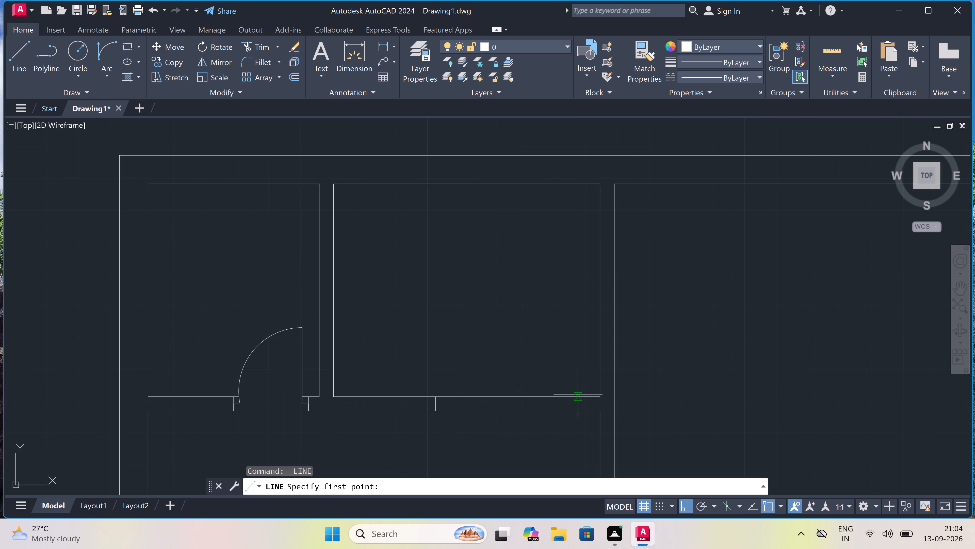
pyautogui.click(578, 396)
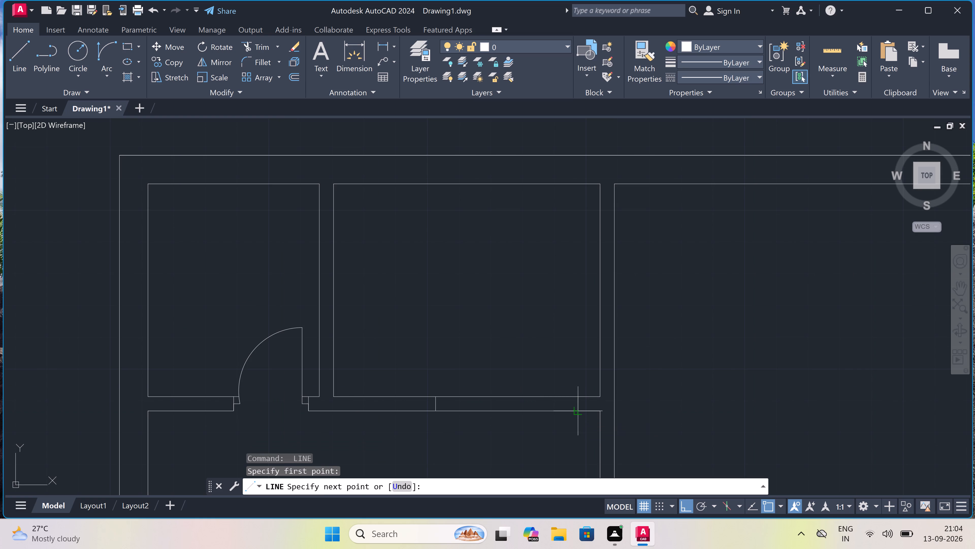
pyautogui.click(578, 410)
pyautogui.press('Escape')
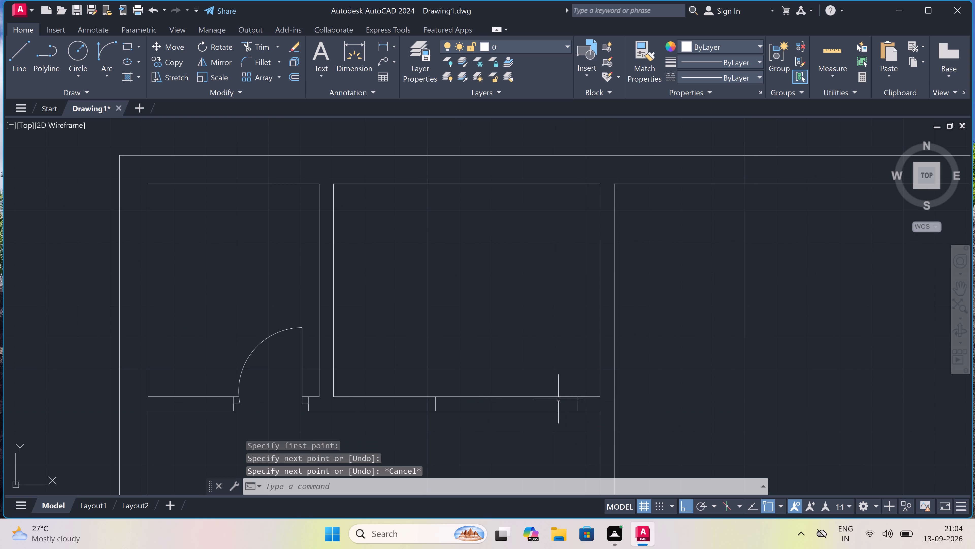
# Trim the partition's upper line between the two cross lines below the top-middle room.
pyautogui.press('t')
pyautogui.press('r')
pyautogui.press('space')
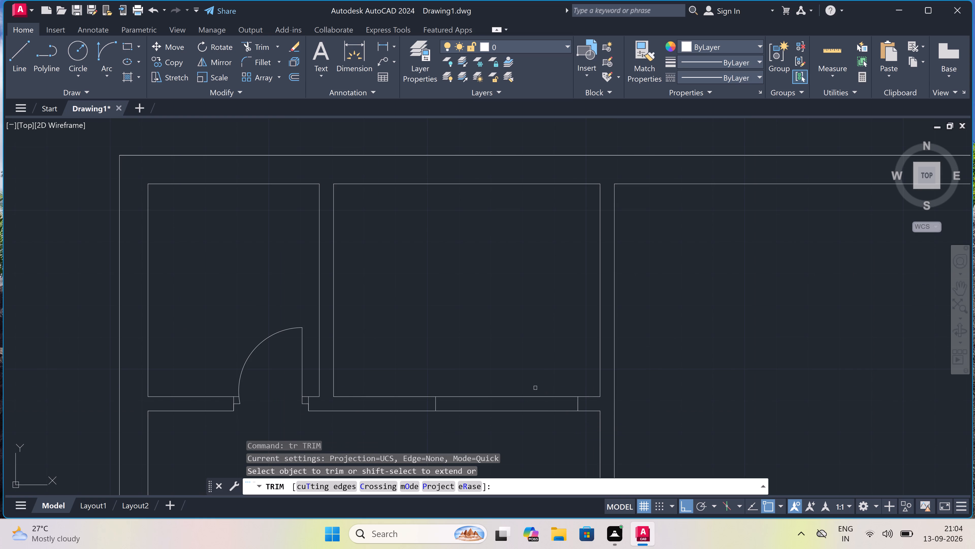
pyautogui.click(521, 399)
pyautogui.click(518, 393)
pyautogui.press('Escape')
# Draw a window in the top outer wall above the top-left room: two cross lines joined by a 2' line along the wall's centre.
pyautogui.scroll(-3, 511, 368)
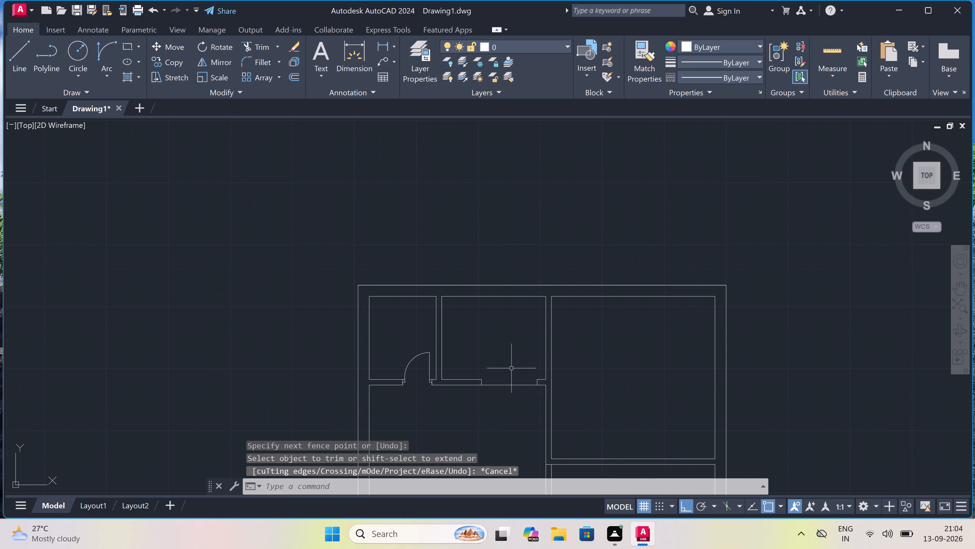
pyautogui.scroll(-2, 511, 368)
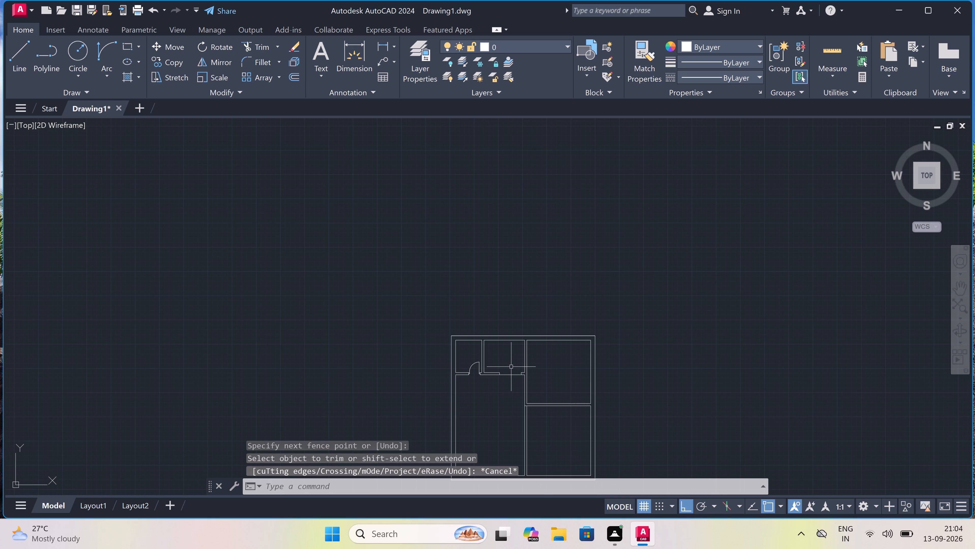
pyautogui.scroll(4, 529, 389)
pyautogui.scroll(-3, 529, 389)
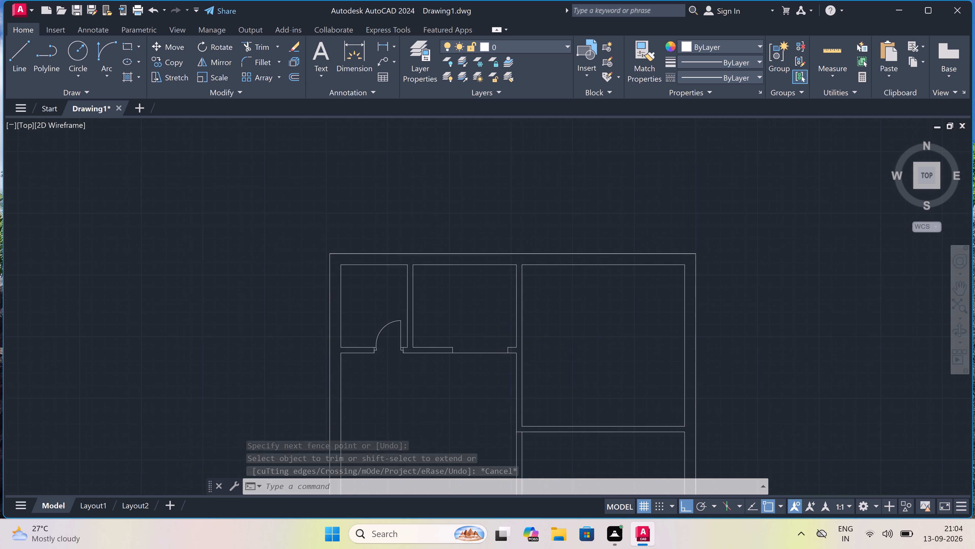
pyautogui.scroll(4, 467, 347)
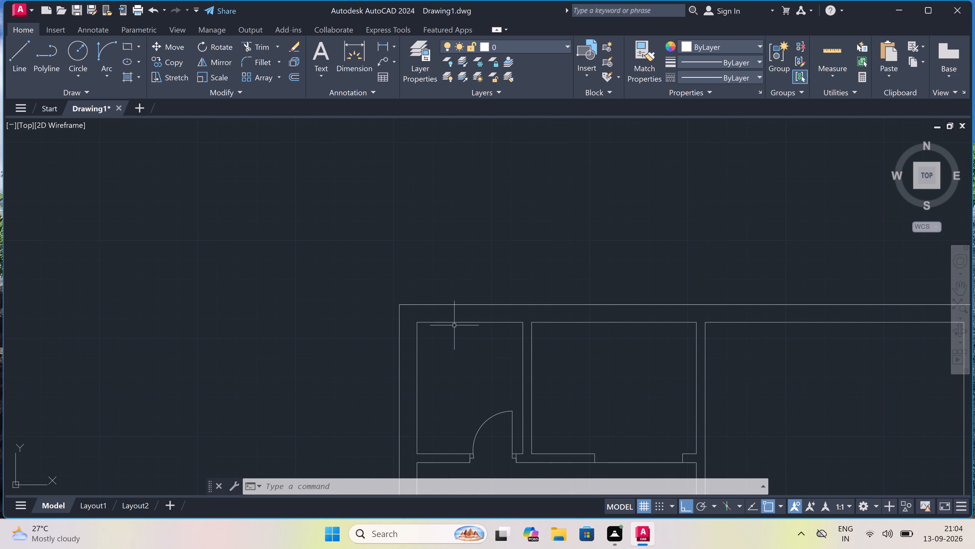
pyautogui.scroll(1, 460, 319)
pyautogui.press('l')
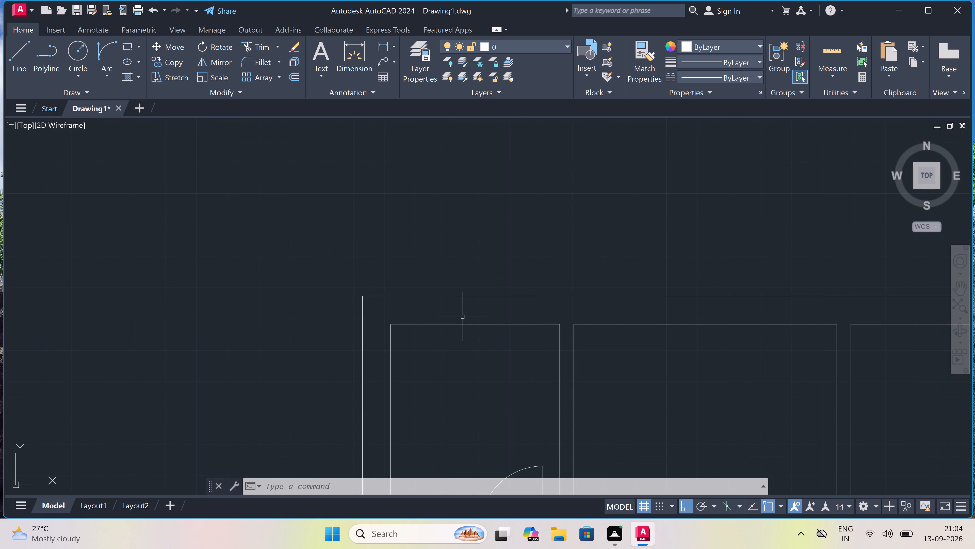
pyautogui.press('space')
pyautogui.click(429, 295)
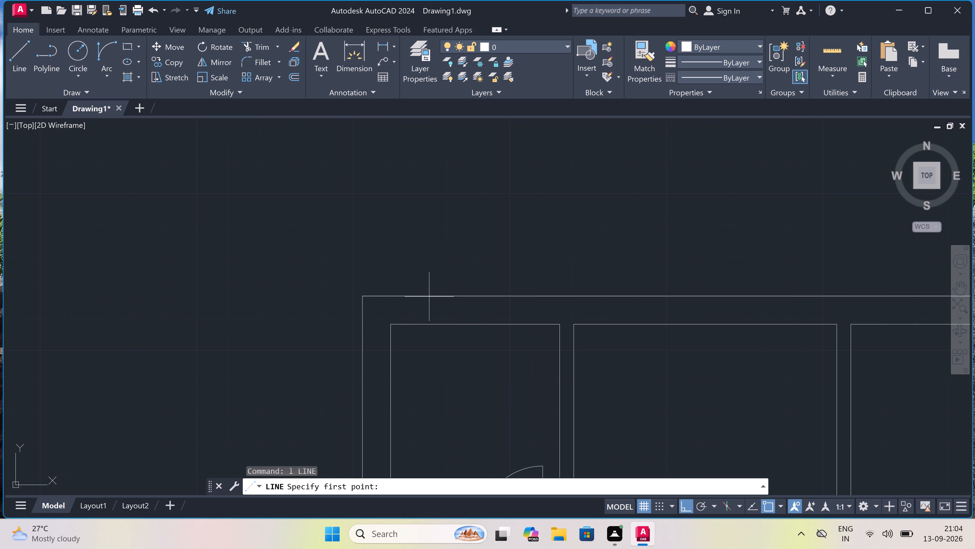
pyautogui.click(431, 322)
pyautogui.moveTo(428, 309); pyautogui.dragTo(441, 309)
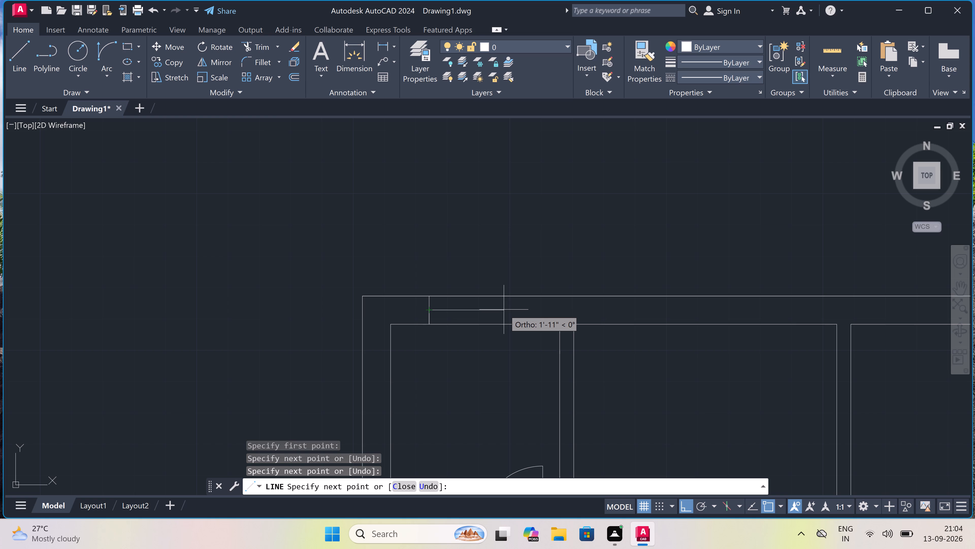
pyautogui.press('2')
pyautogui.press("'")
pyautogui.press('space')
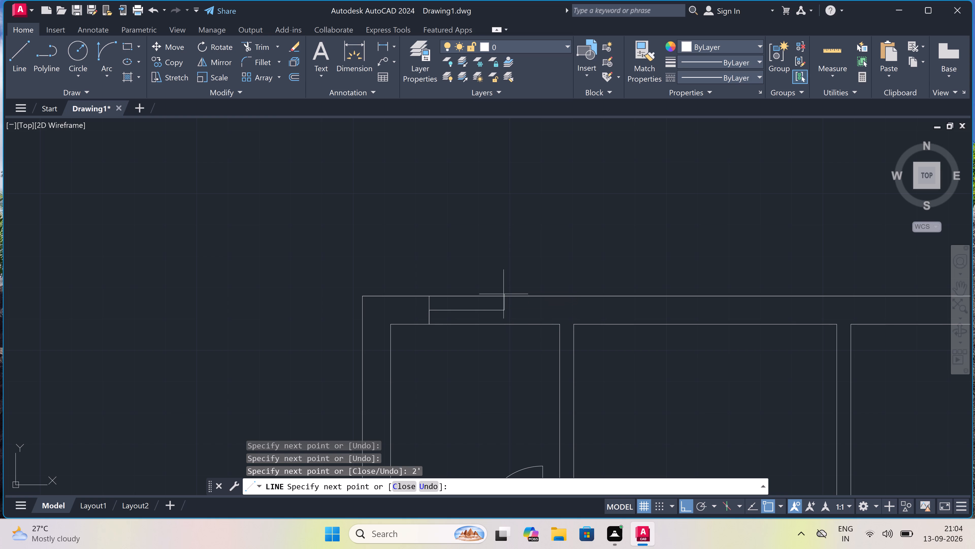
pyautogui.moveTo(505, 294); pyautogui.dragTo(506, 301)
pyautogui.click(506, 322)
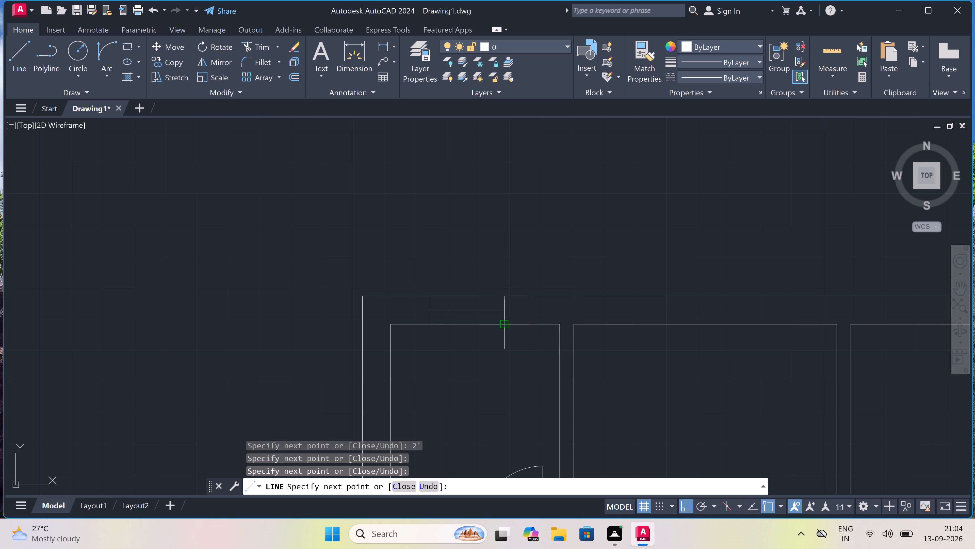
pyautogui.press('Escape')
# Draw a window in the top outer wall above the top-middle room: two cross lines joined by a 3' line along the wall's centre.
pyautogui.scroll(-5, 505, 322)
pyautogui.press('space')
pyautogui.scroll(3, 531, 321)
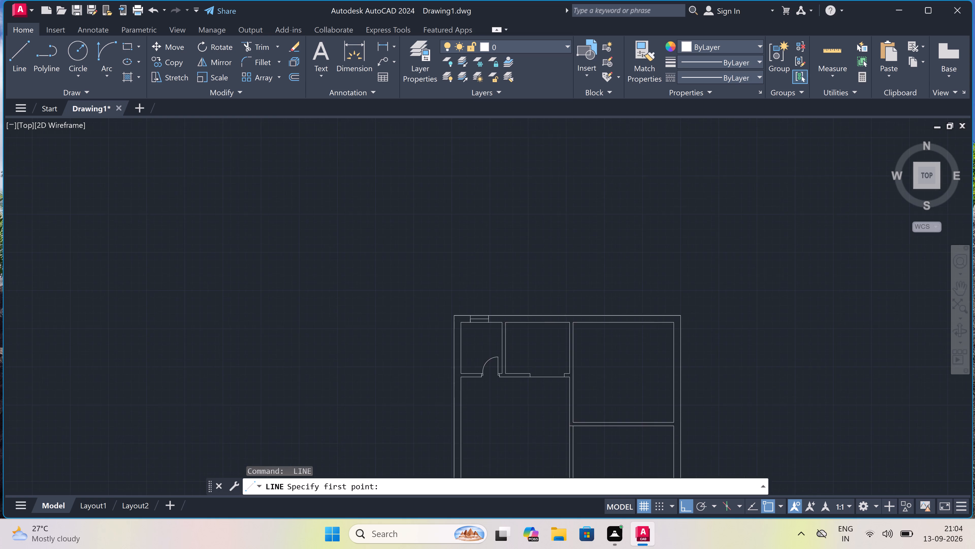
pyautogui.click(513, 326)
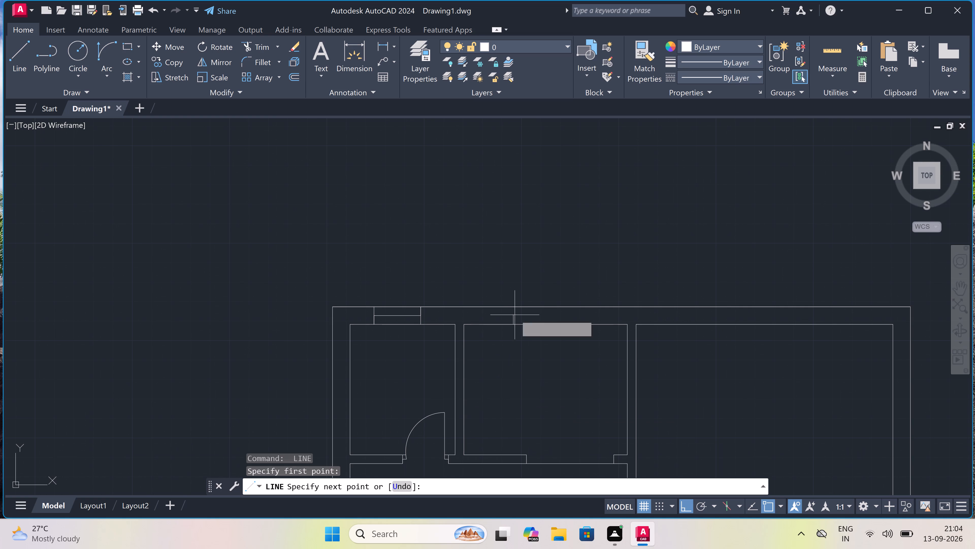
pyautogui.click(512, 307)
pyautogui.moveTo(512, 317); pyautogui.dragTo(516, 317)
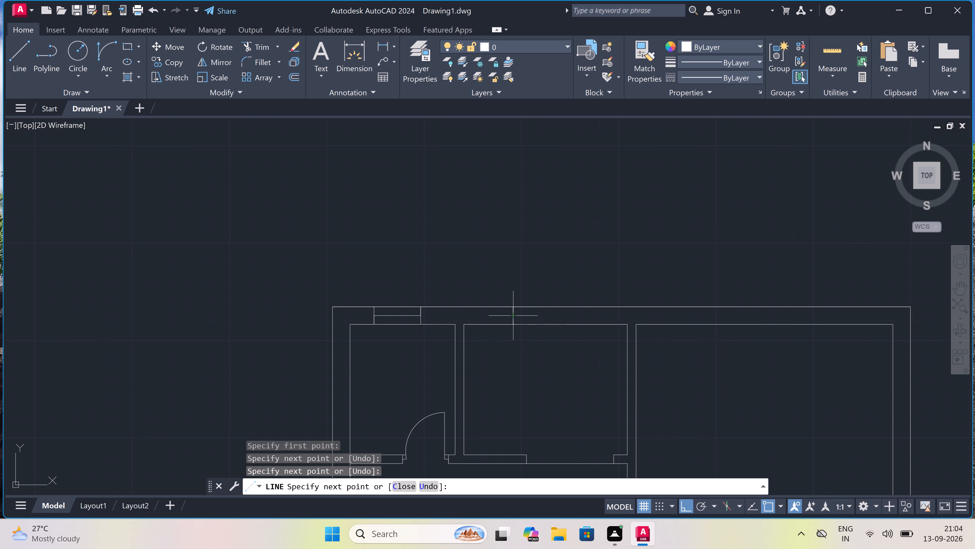
pyautogui.press('3')
pyautogui.press("'")
pyautogui.press('space')
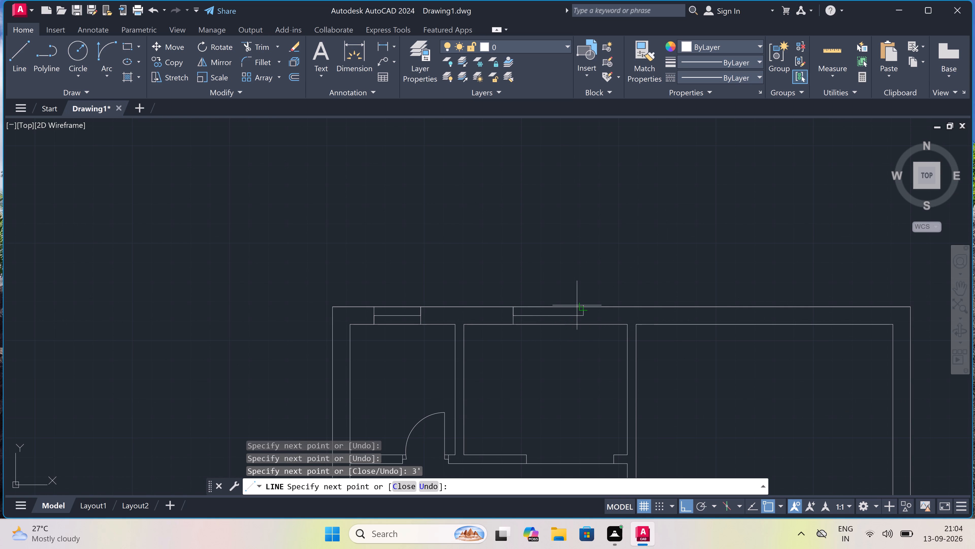
pyautogui.moveTo(583, 305); pyautogui.dragTo(584, 315)
pyautogui.click(583, 328)
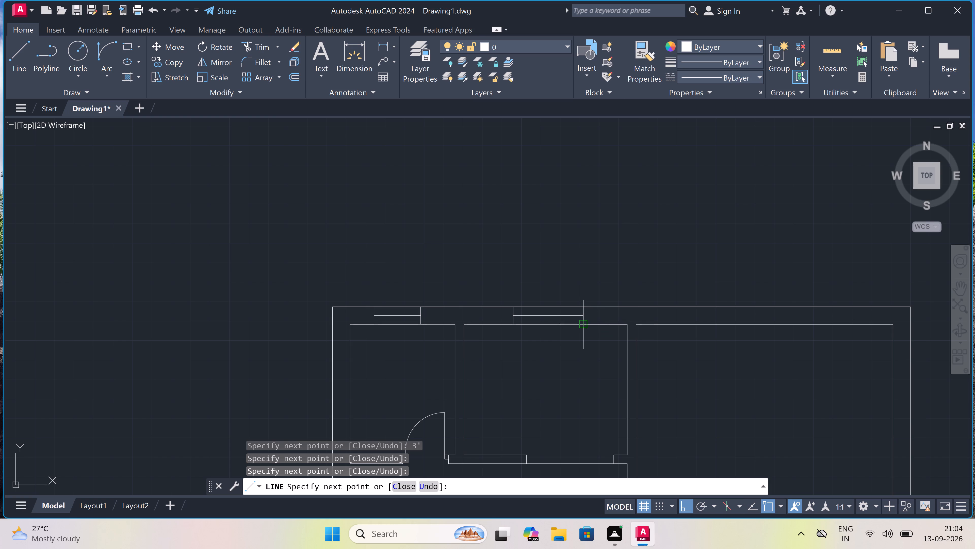
pyautogui.press('Escape')
# Draw an L-shaped line in the top-middle room, about 4'-2" up from the lower partition, then across to the room's right wall.
pyautogui.press('space')
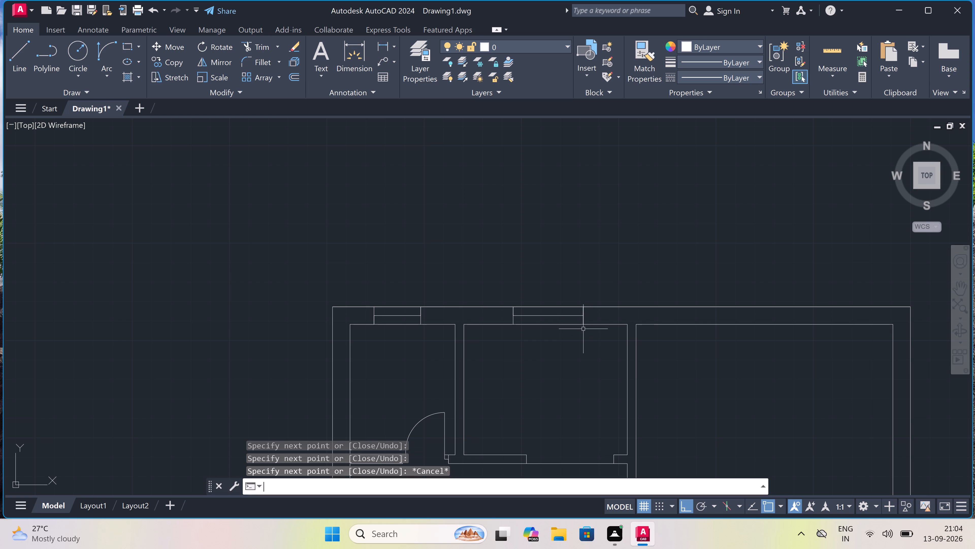
pyautogui.scroll(-1, 555, 362)
pyautogui.scroll(2, 534, 395)
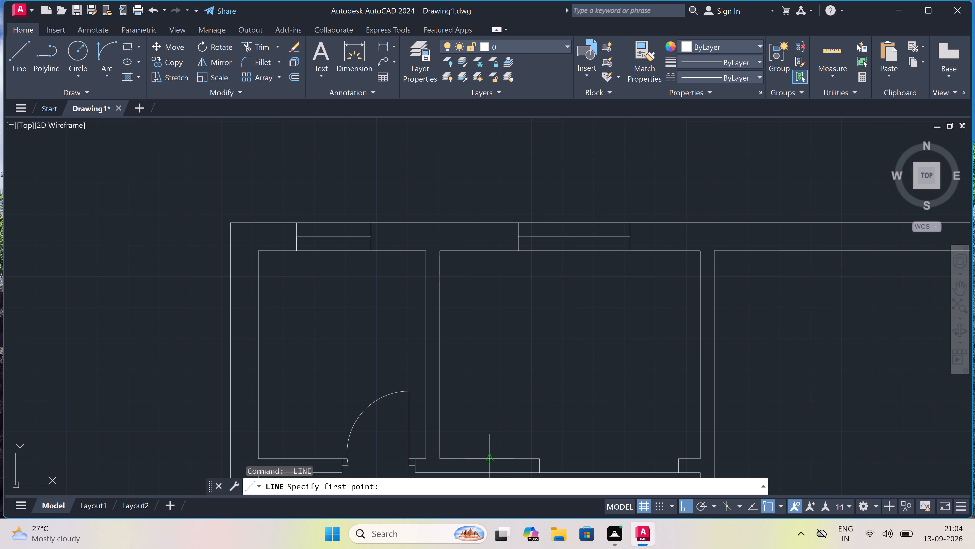
pyautogui.moveTo(489, 457); pyautogui.dragTo(490, 455)
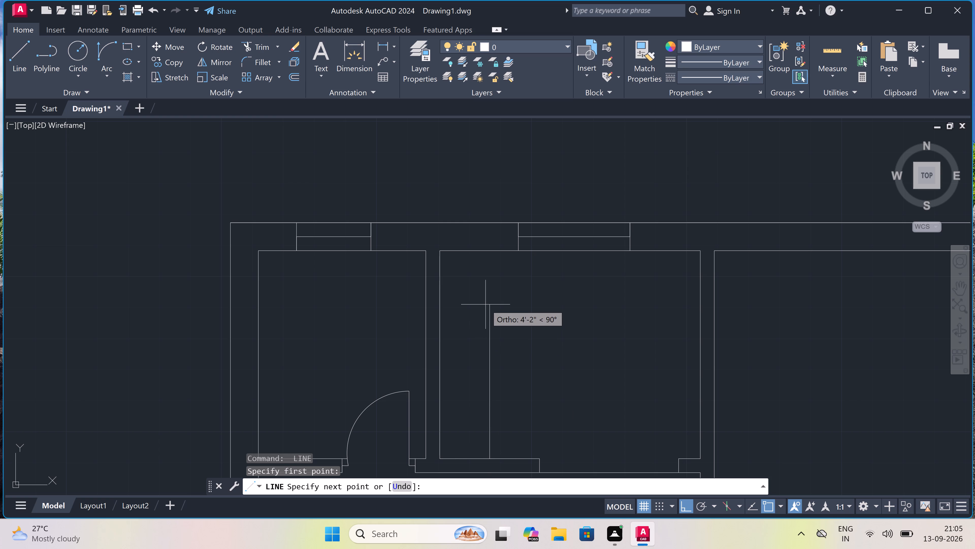
pyautogui.moveTo(485, 304); pyautogui.dragTo(492, 304)
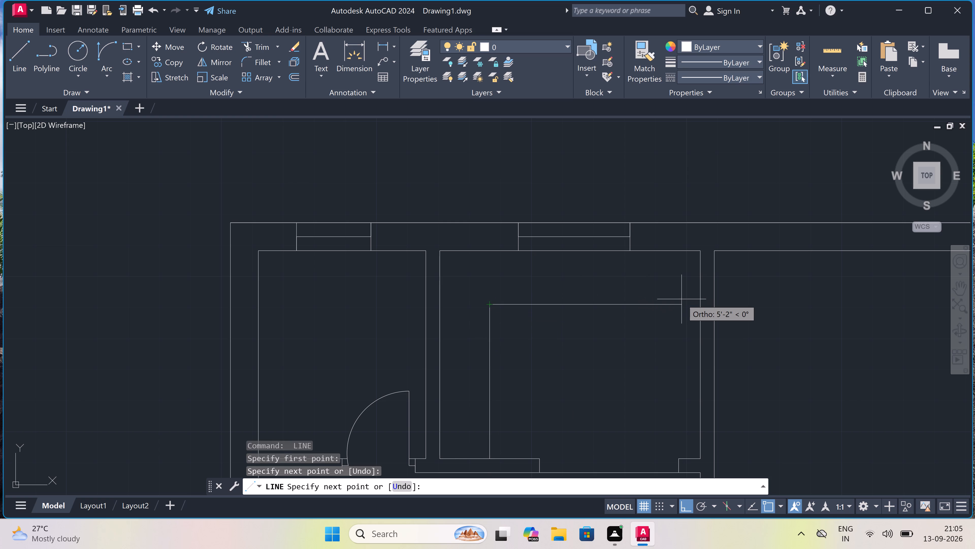
pyautogui.click(697, 306)
pyautogui.press('Escape')
# Draw a short horizontal jamb line across the central vertical partition, just above the top-right room's lower corner.
pyautogui.scroll(-8, 571, 306)
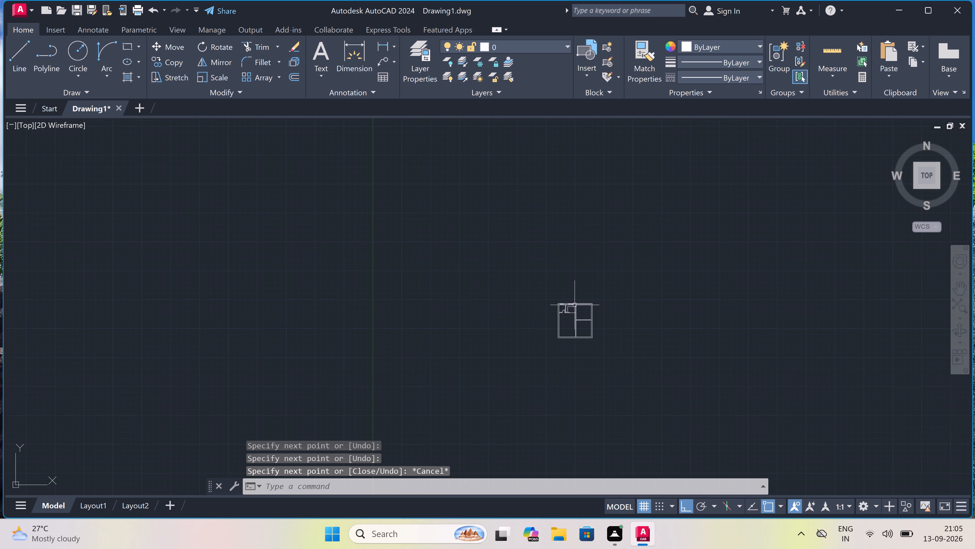
pyautogui.scroll(5, 589, 304)
pyautogui.scroll(-4, 528, 371)
pyautogui.scroll(1, 512, 399)
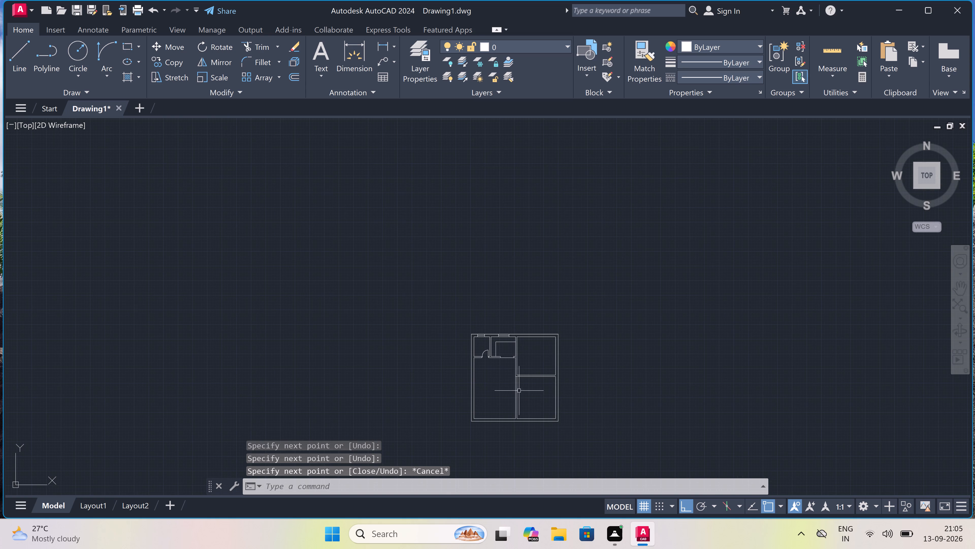
pyautogui.scroll(3, 512, 353)
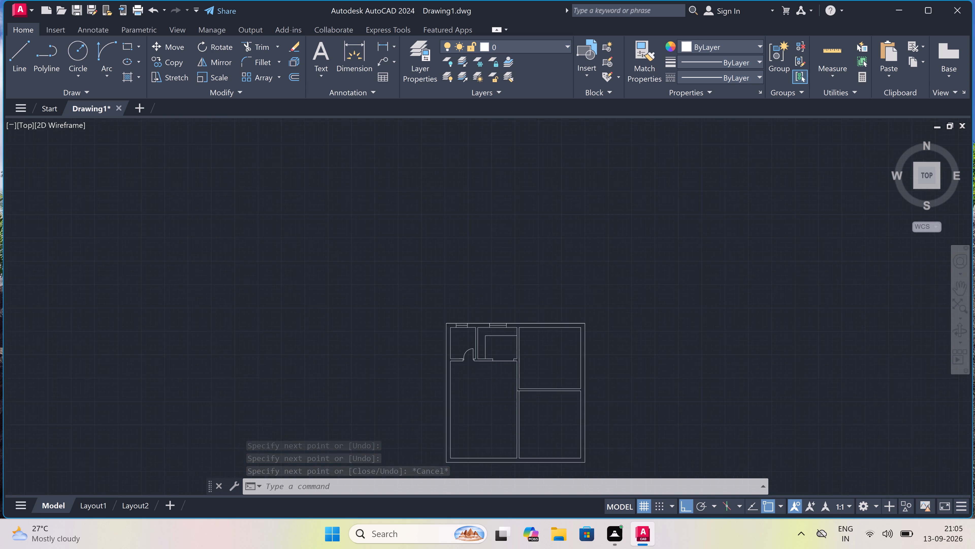
pyautogui.scroll(1, 512, 353)
pyautogui.scroll(-4, 517, 360)
pyautogui.scroll(5, 519, 379)
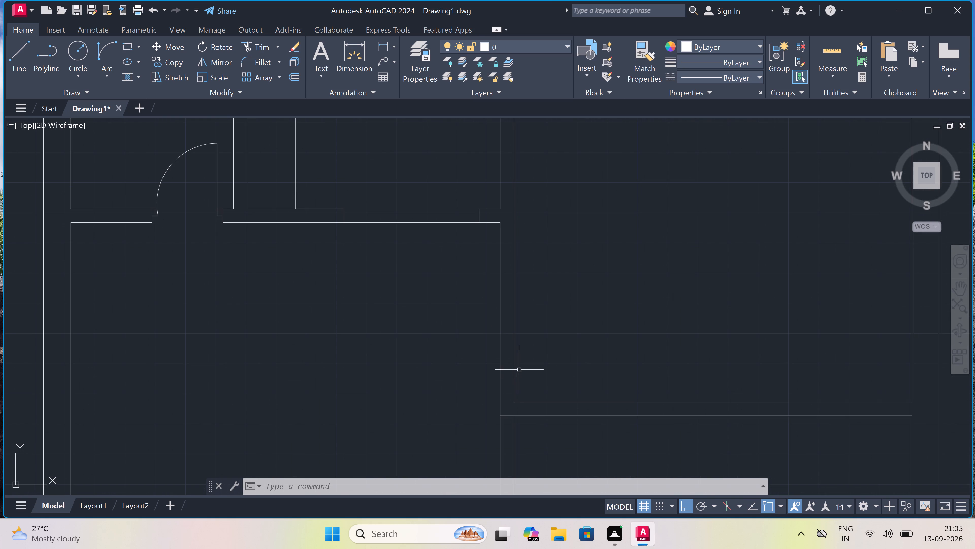
pyautogui.press('space')
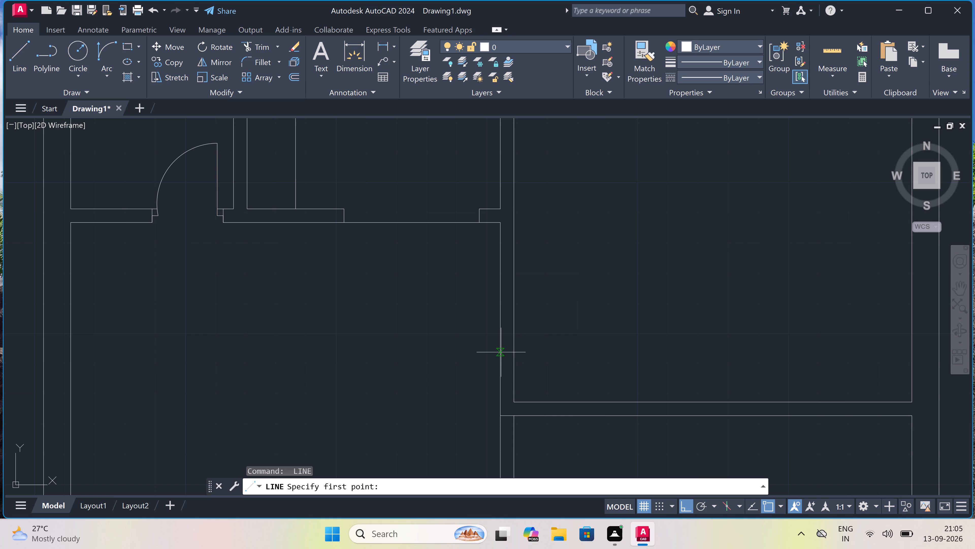
pyautogui.click(501, 382)
pyautogui.click(512, 381)
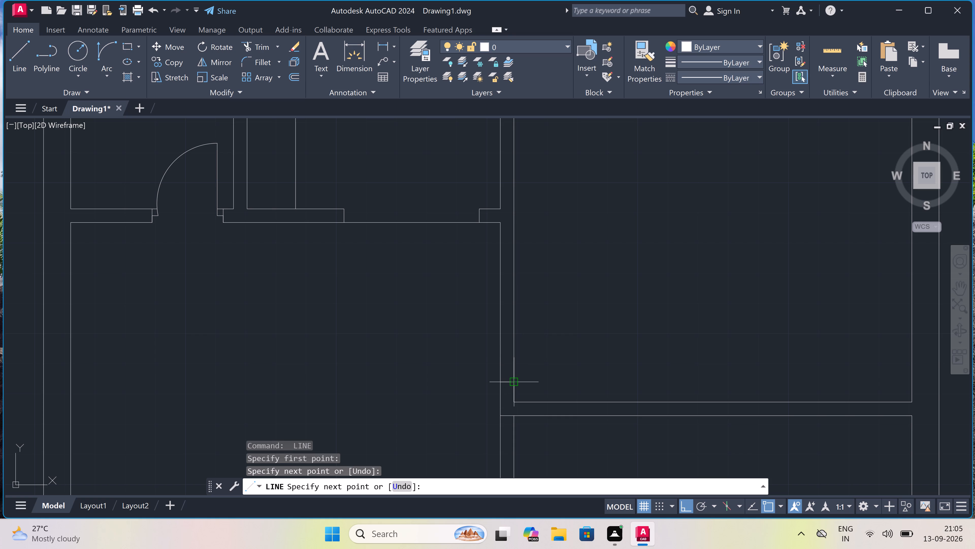
pyautogui.press('Escape')
# From the jamb line's midpoint, draw a 2" stop upward and a 3' door leaf extending right into the top-right room.
pyautogui.press('space')
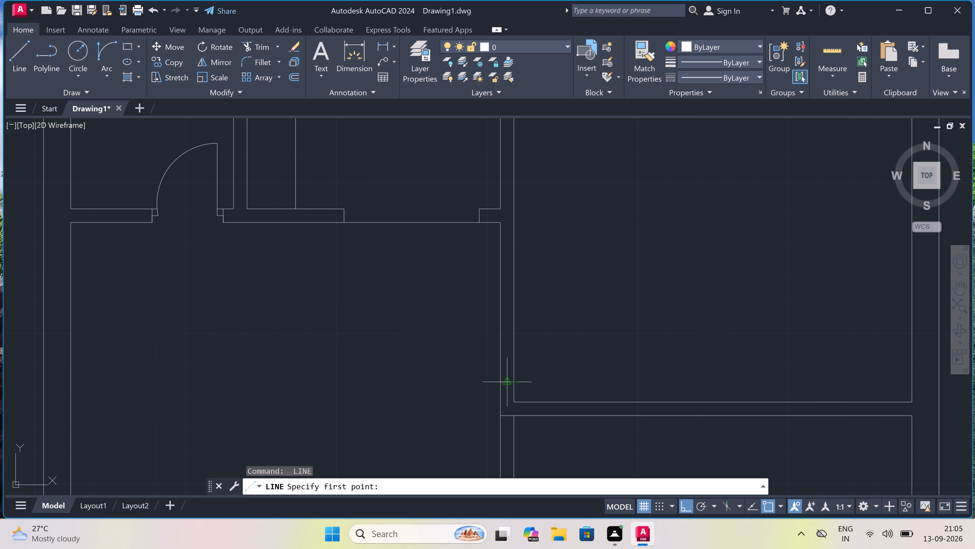
pyautogui.moveTo(508, 382); pyautogui.dragTo(508, 379)
pyautogui.write('2"')
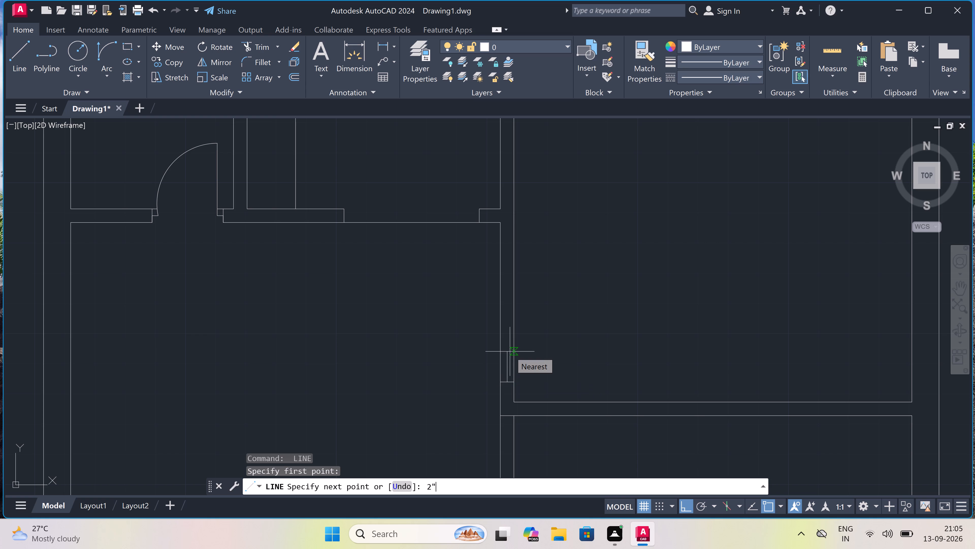
pyautogui.press('space')
pyautogui.write("3'")
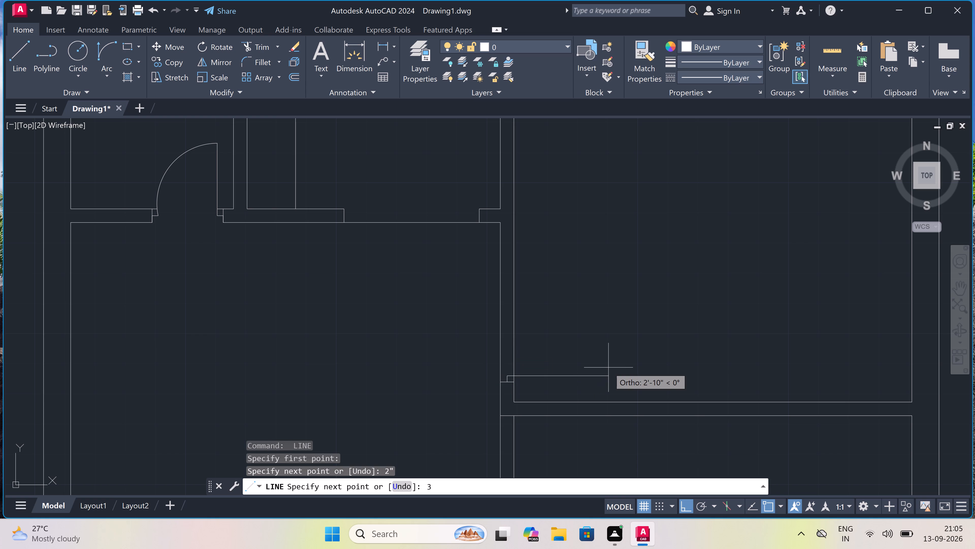
pyautogui.press('space')
pyautogui.press('Escape')
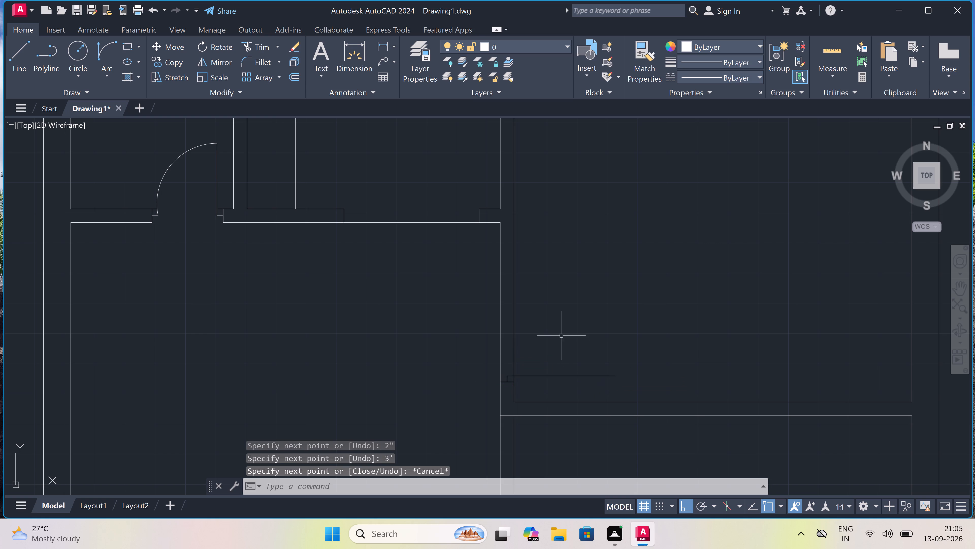
# Draw the upper jamb line across the central vertical partition above the door leaf, with a 2" stop down from its midpoint.
pyautogui.press('space')
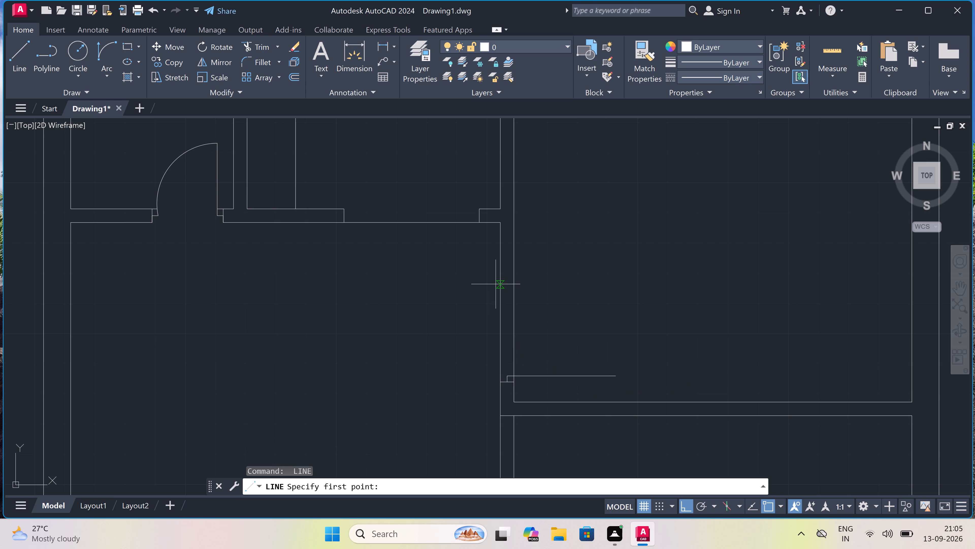
pyautogui.click(499, 281)
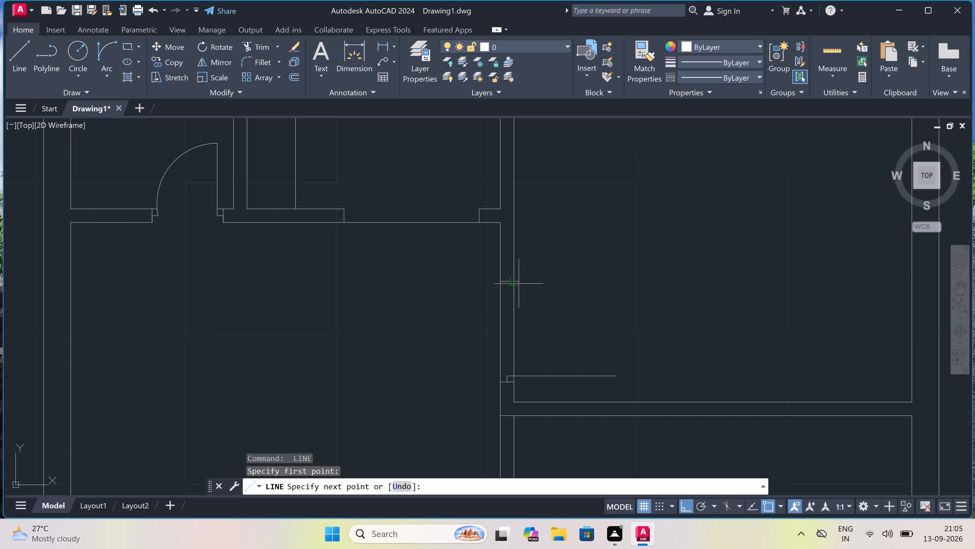
pyautogui.click(514, 280)
pyautogui.moveTo(507, 280); pyautogui.dragTo(512, 298)
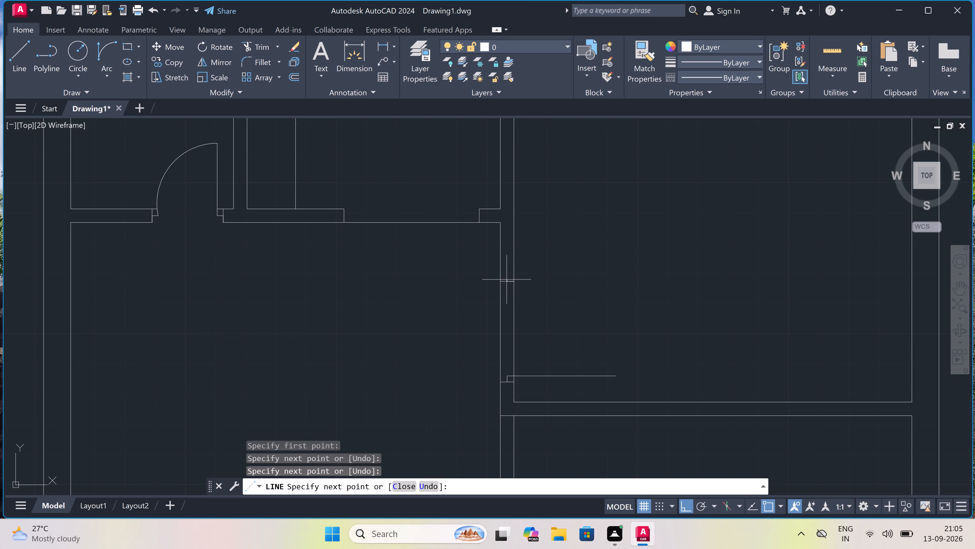
pyautogui.write('2"')
pyautogui.press('space')
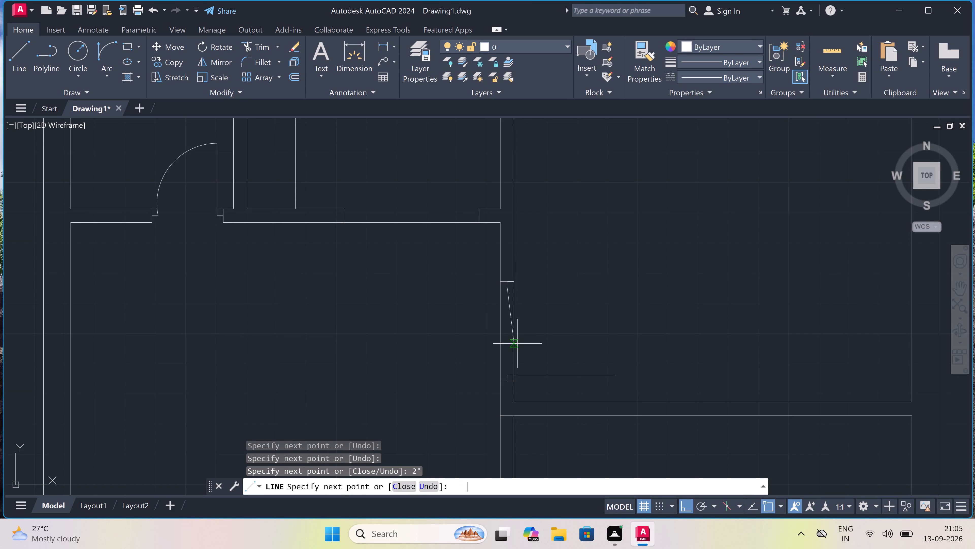
pyautogui.press('Escape')
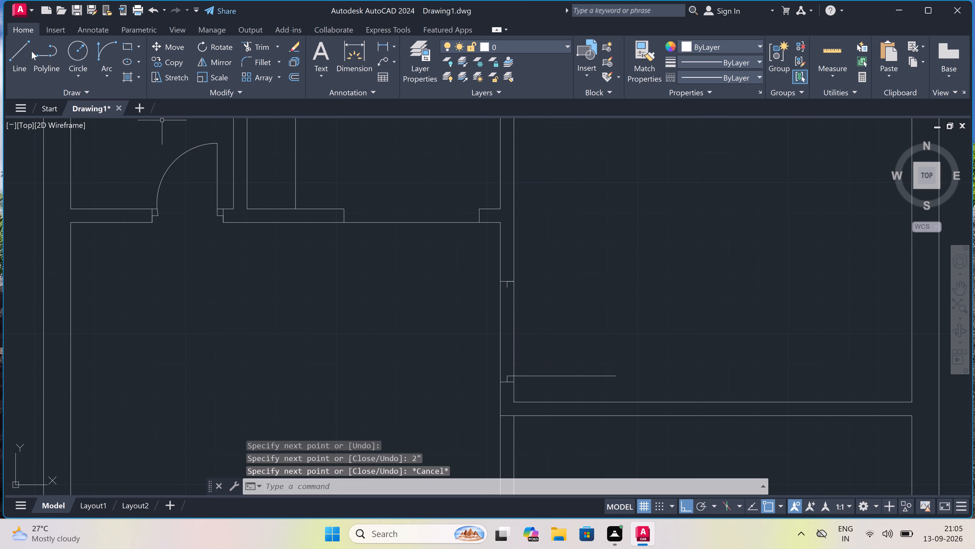
# Draw the door swing arc from the end of the 3' leaf to the upper stop in the central vertical partition.
pyautogui.click(106, 43)
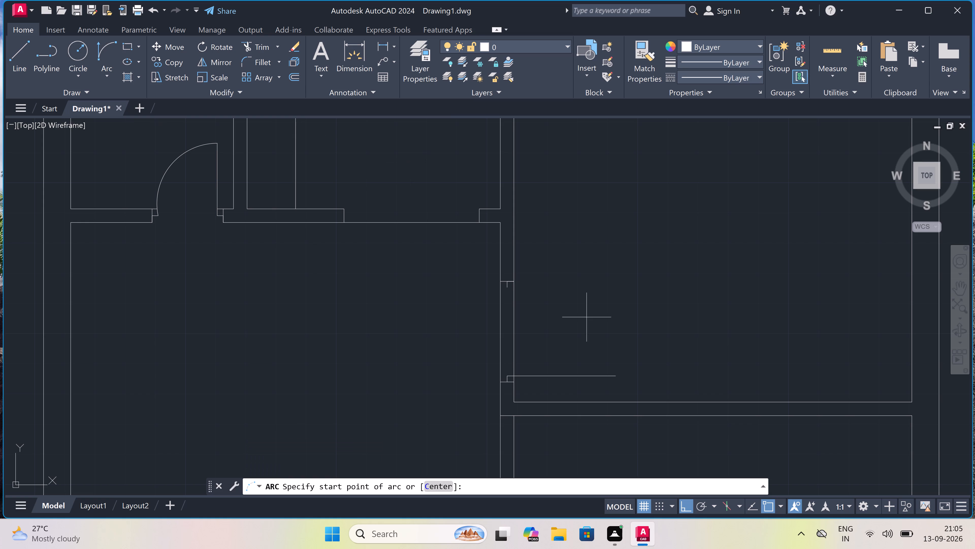
pyautogui.click(619, 376)
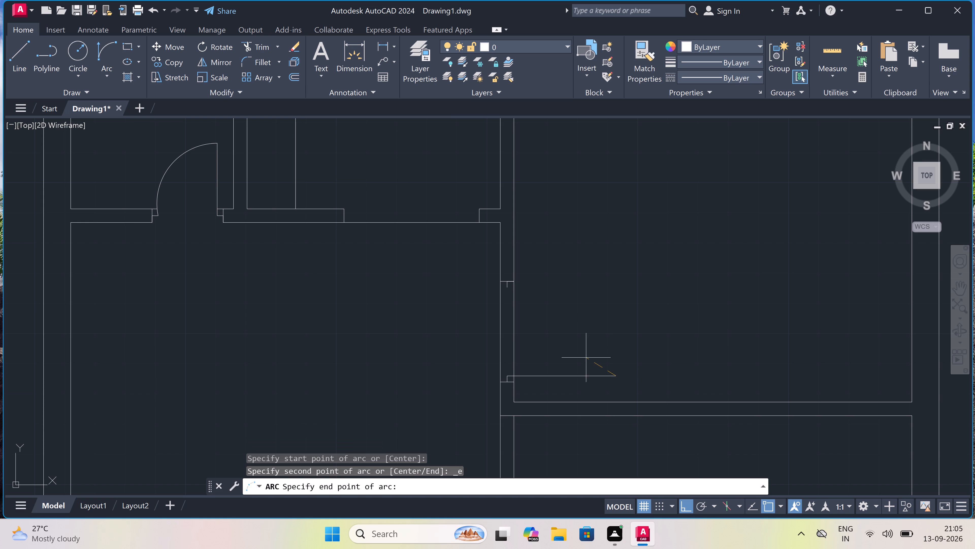
pyautogui.click(508, 287)
pyautogui.click(575, 258)
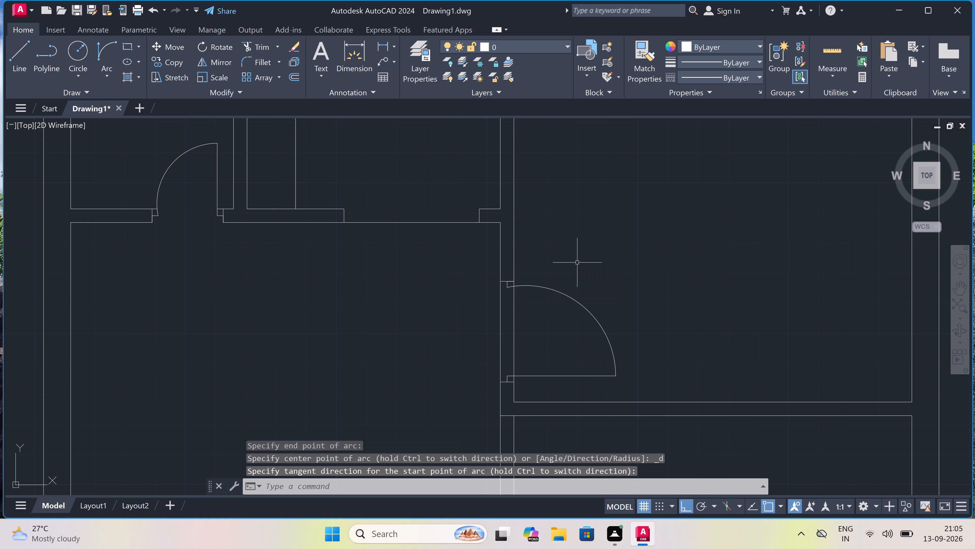
pyautogui.press('Escape')
# Trim both lines of the central vertical partition between the jambs of the top-right room's door.
pyautogui.press('t')
pyautogui.press('r')
pyautogui.press('space')
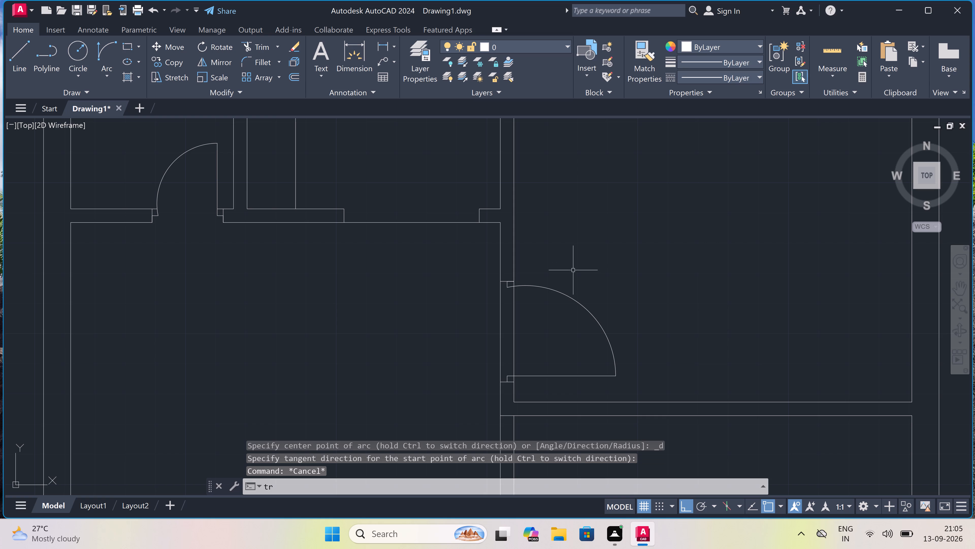
pyautogui.click(544, 339)
pyautogui.click(437, 347)
pyautogui.scroll(-2, 445, 338)
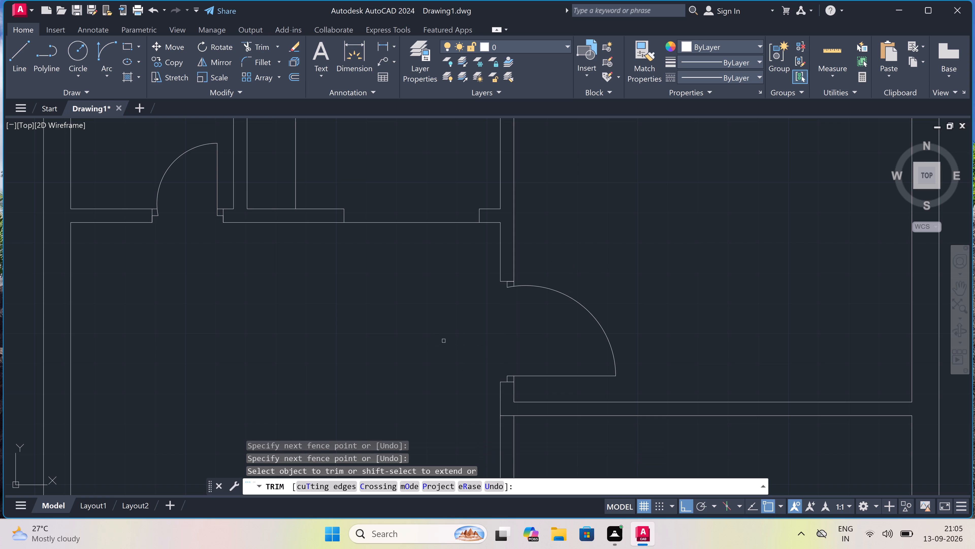
pyautogui.scroll(-3, 445, 339)
pyautogui.press('Escape')
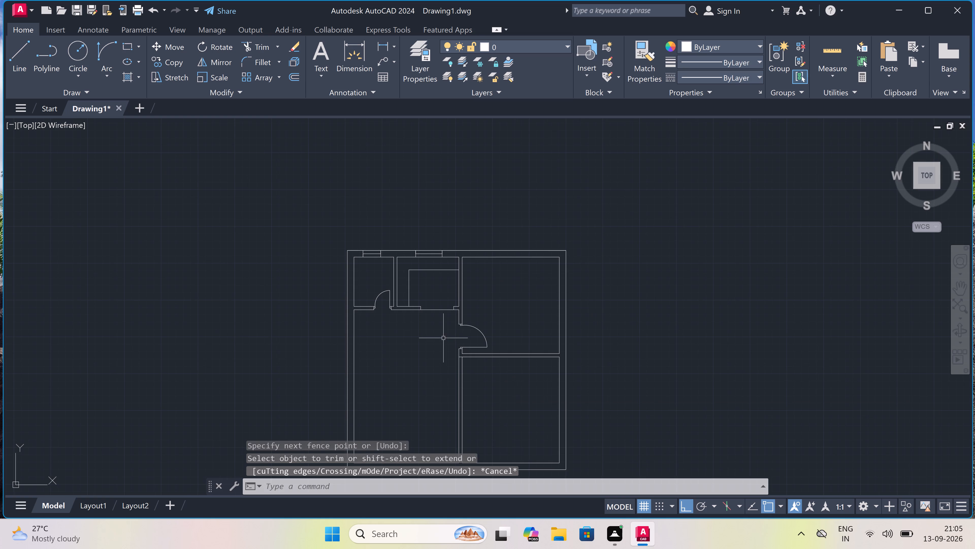
# Draw a line from the large left room's top-left inner corner 3' down, 3' right, then about 8'-8" down.
pyautogui.scroll(-3, 438, 336)
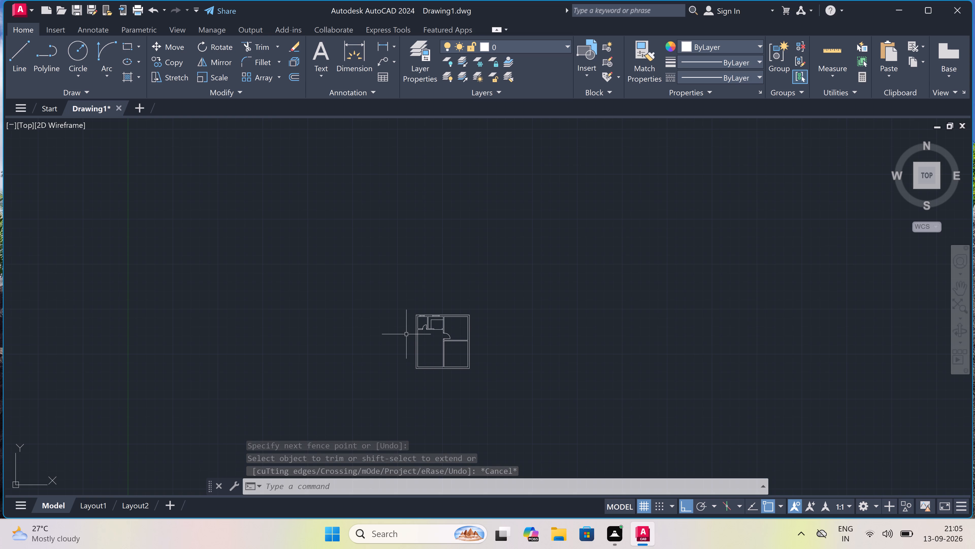
pyautogui.scroll(4, 423, 322)
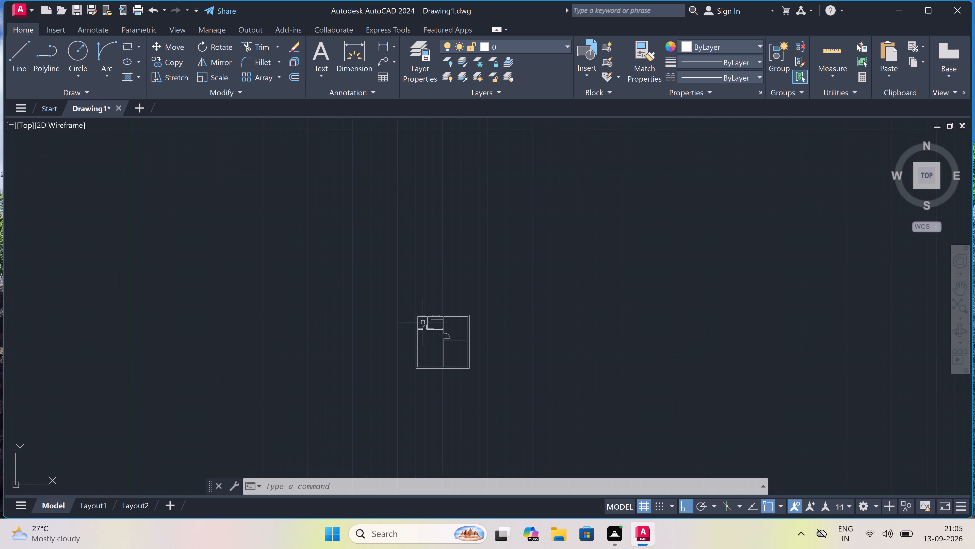
pyautogui.scroll(-3, 416, 359)
pyautogui.scroll(5, 414, 363)
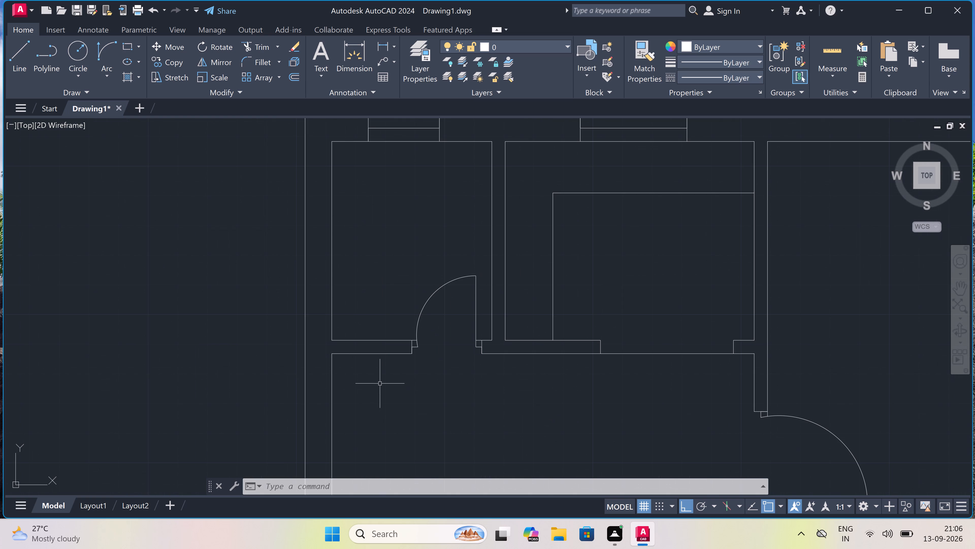
pyautogui.press('l')
pyautogui.press('space')
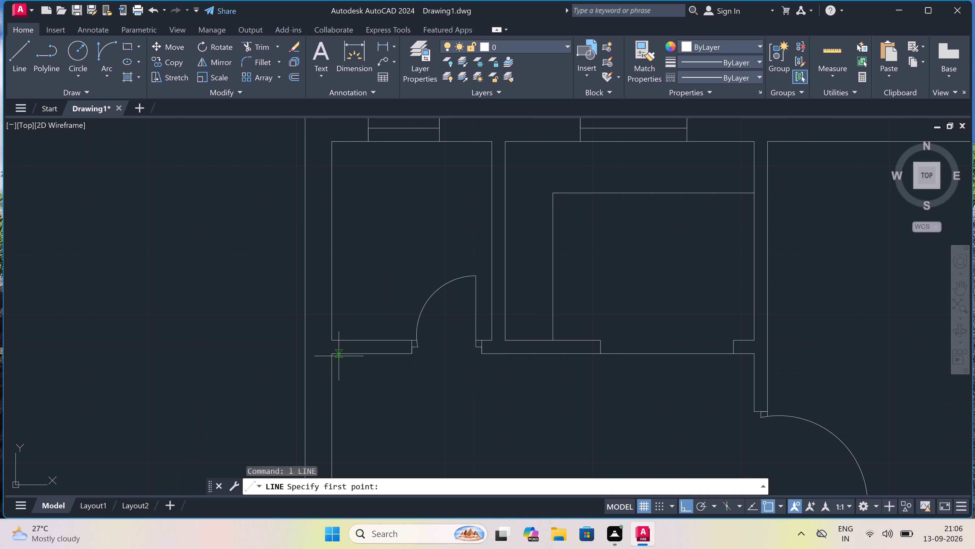
pyautogui.moveTo(335, 356); pyautogui.dragTo(337, 374)
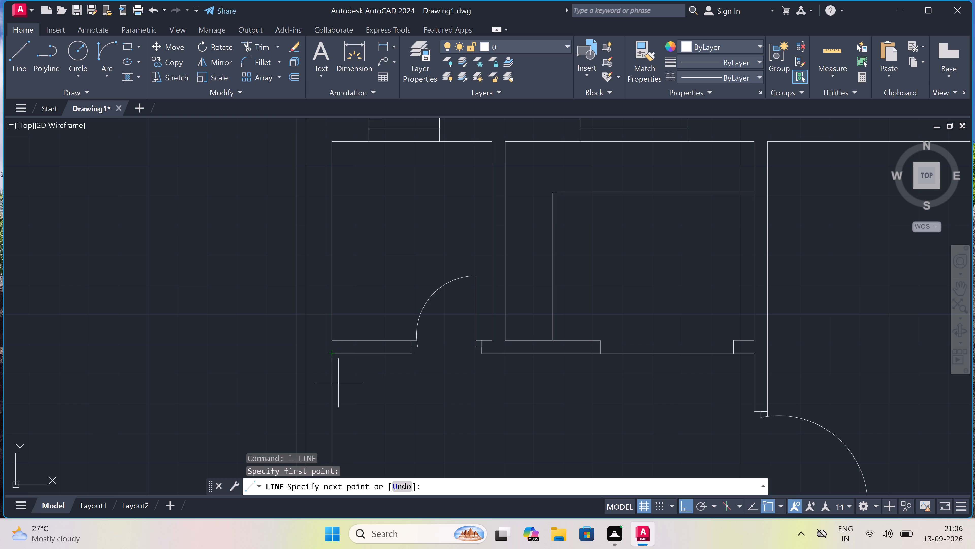
pyautogui.write("3'")
pyautogui.press('space')
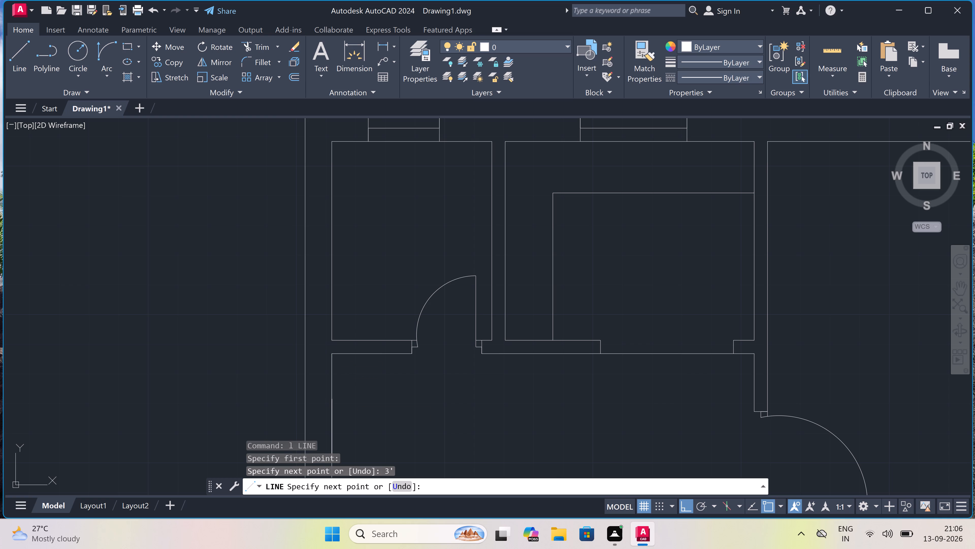
pyautogui.scroll(-3, 353, 401)
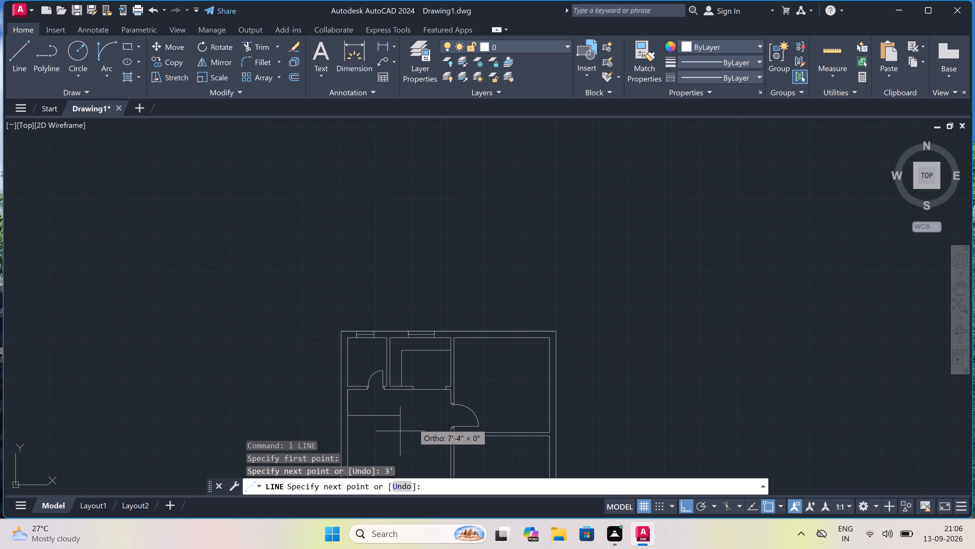
pyautogui.write("3'")
pyautogui.press('space')
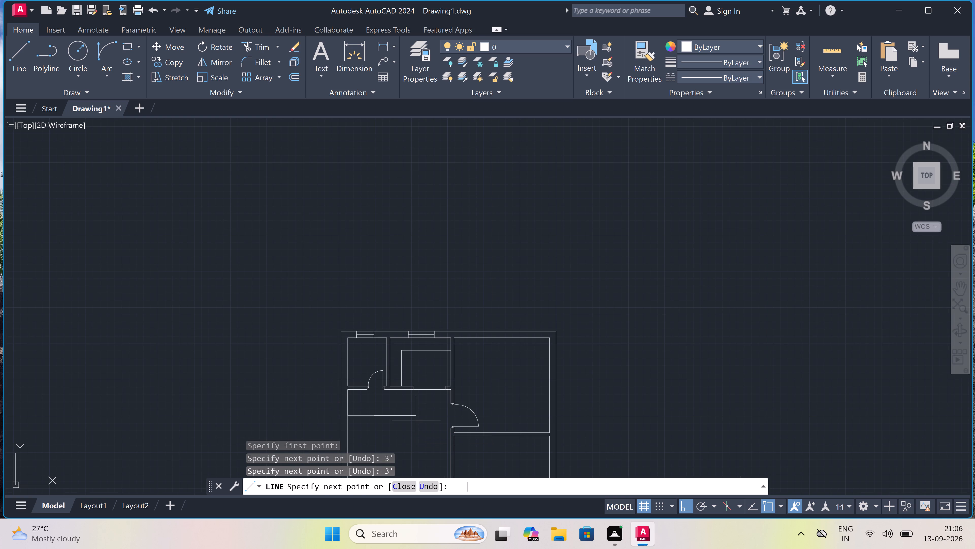
pyautogui.scroll(-3, 414, 419)
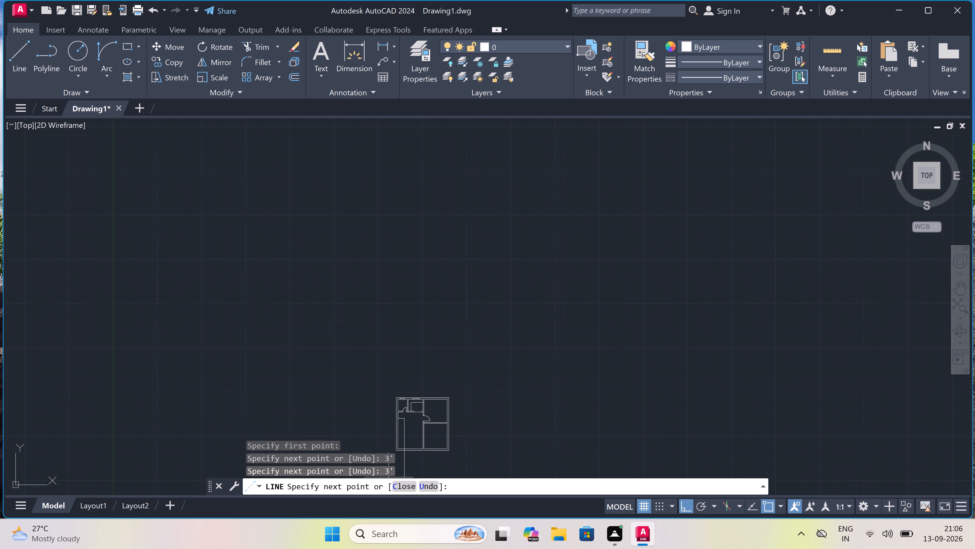
pyautogui.scroll(4, 398, 447)
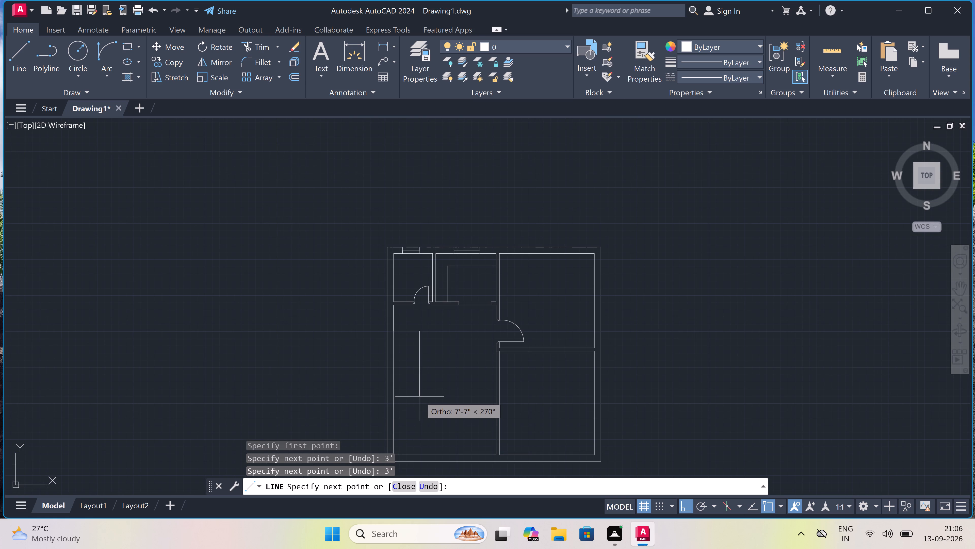
pyautogui.scroll(1, 420, 396)
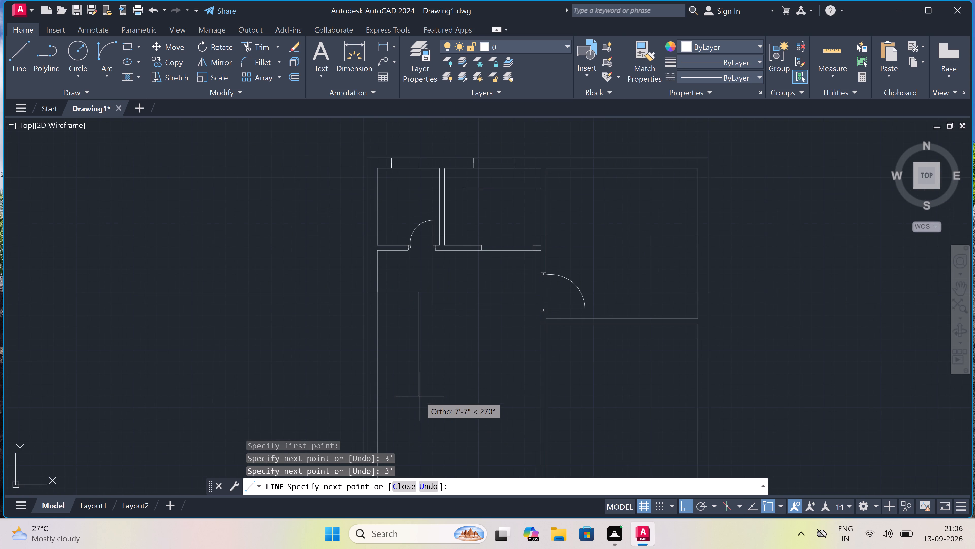
pyautogui.click(416, 415)
pyautogui.press('Escape')
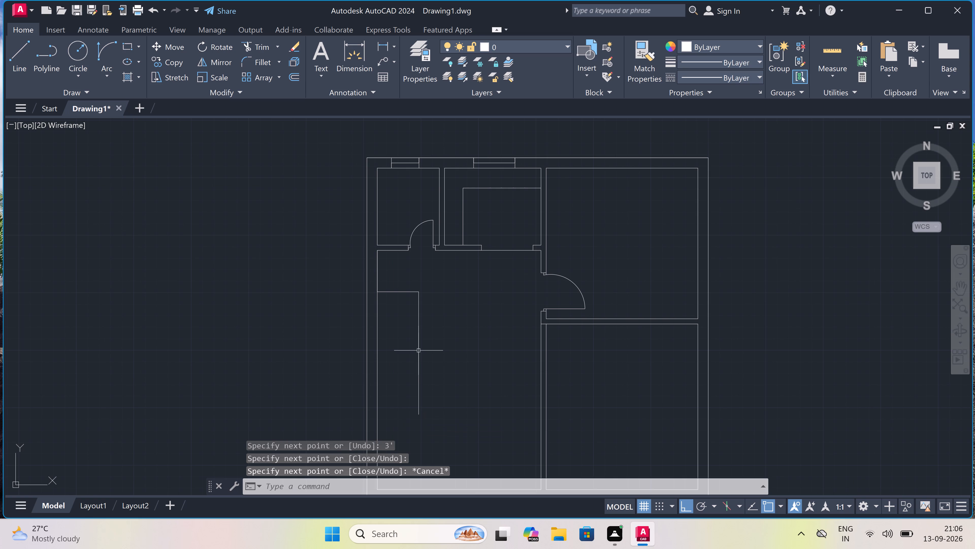
# Create a new layer named line1.
pyautogui.scroll(2, 413, 255)
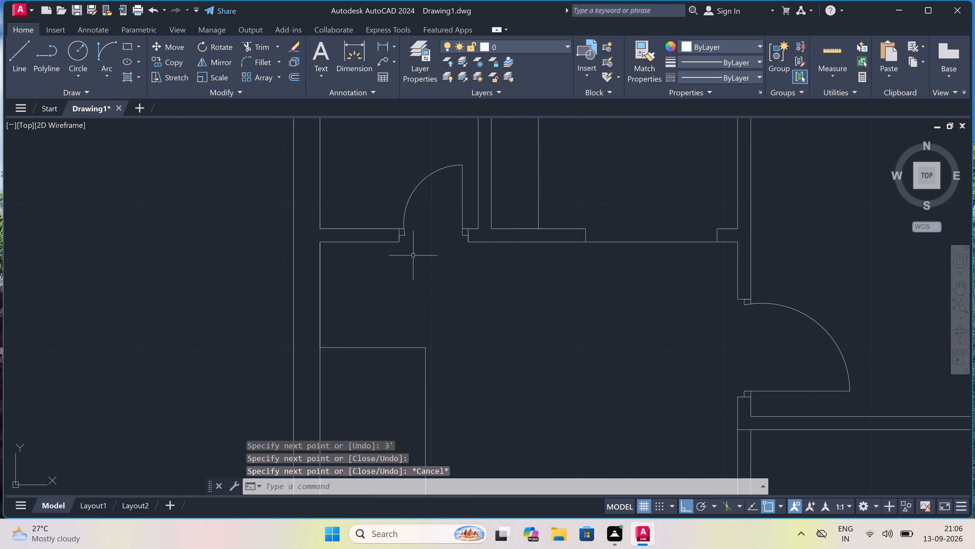
pyautogui.scroll(1, 420, 253)
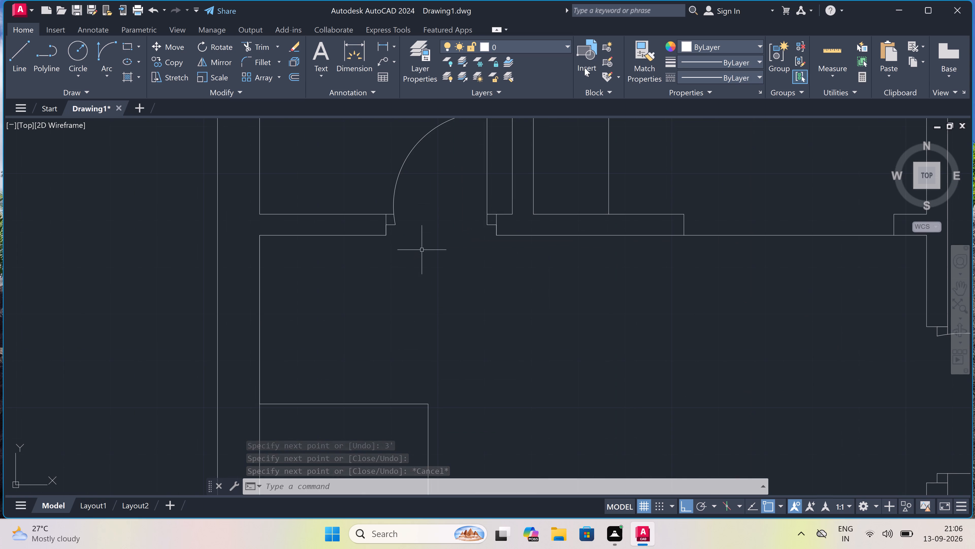
pyautogui.rightClick(416, 53)
pyautogui.click(415, 53)
pyautogui.doubleClick(415, 53)
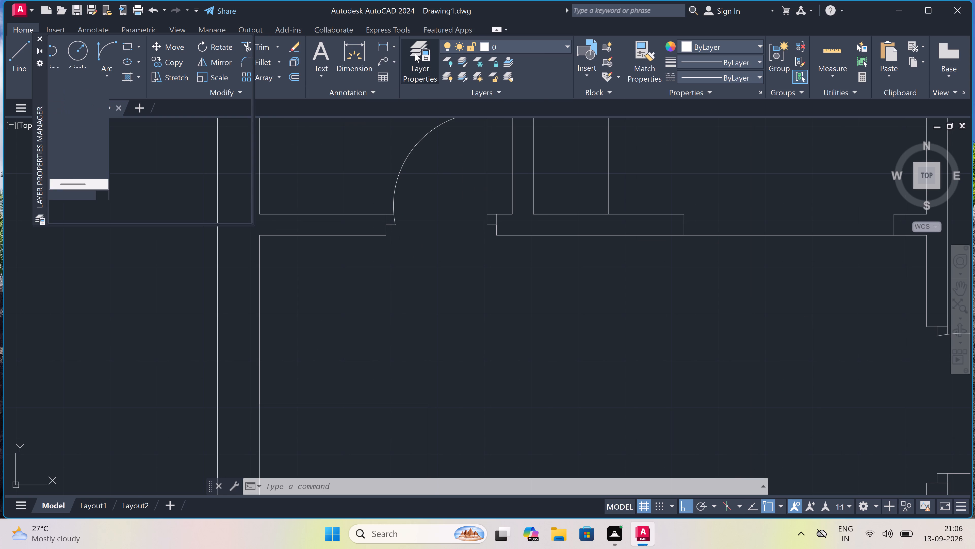
pyautogui.rightClick(97, 122)
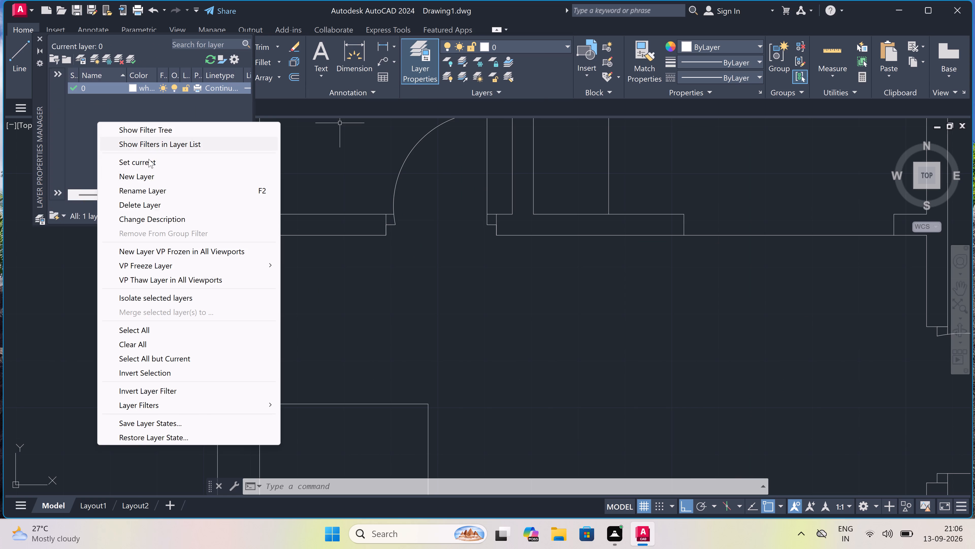
pyautogui.click(178, 182)
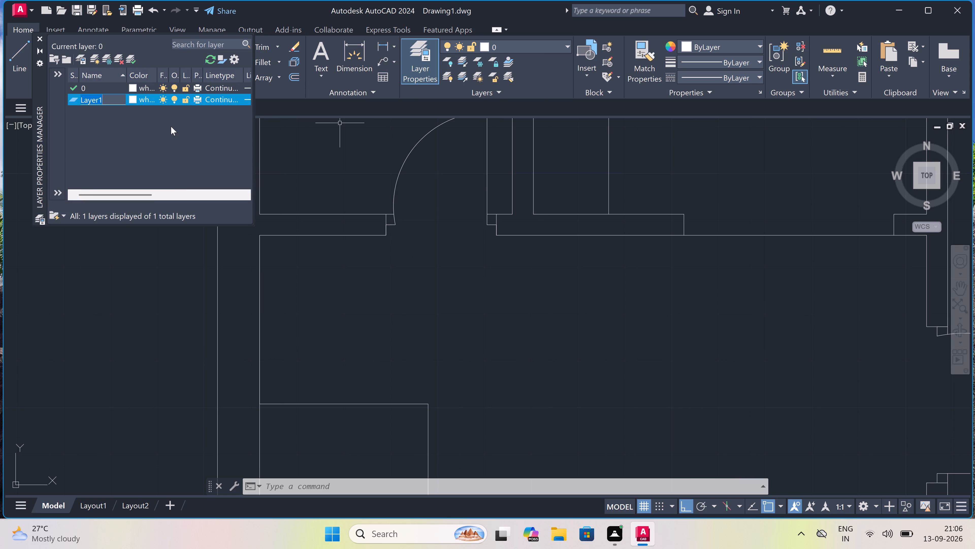
pyautogui.press('BackSpace')
pyautogui.write('lin')
pyautogui.write('e1')
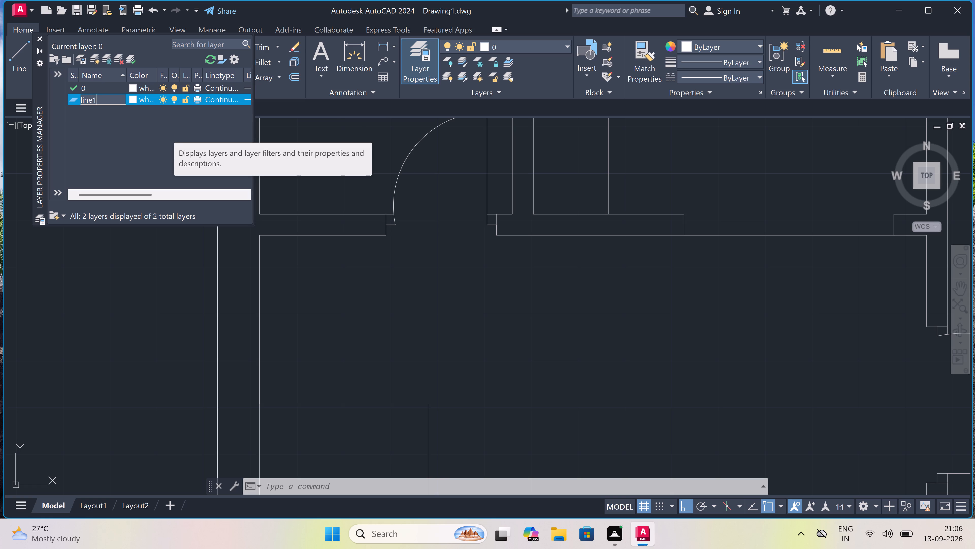
# Load the HIDDEN2 linetype and assign it to the line1 layer.
pyautogui.click(212, 96)
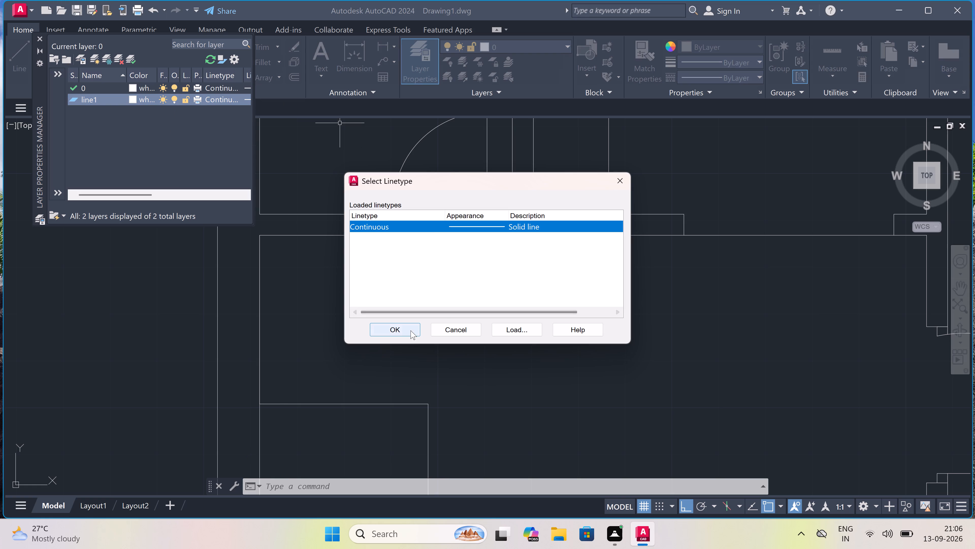
pyautogui.click(527, 330)
pyautogui.scroll(-2, 516, 269)
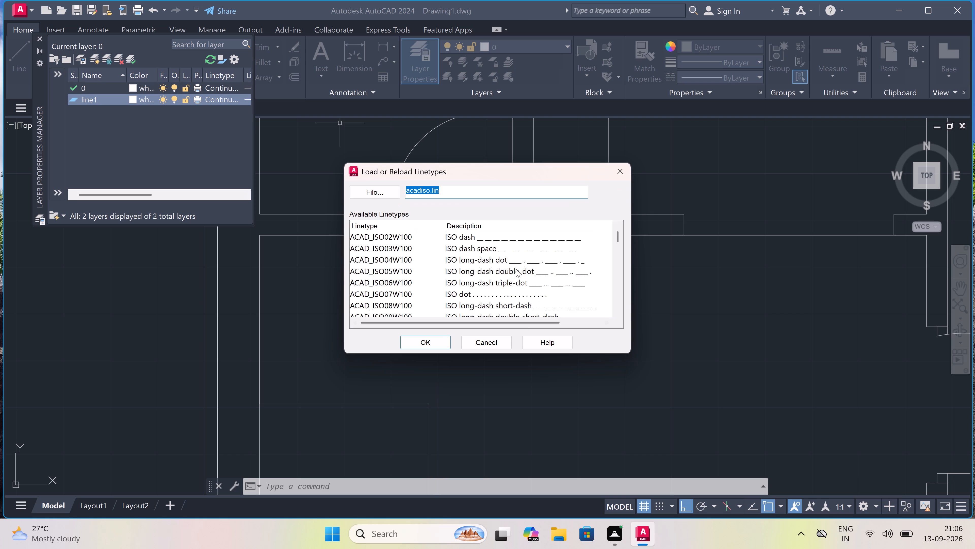
pyautogui.scroll(-10, 516, 269)
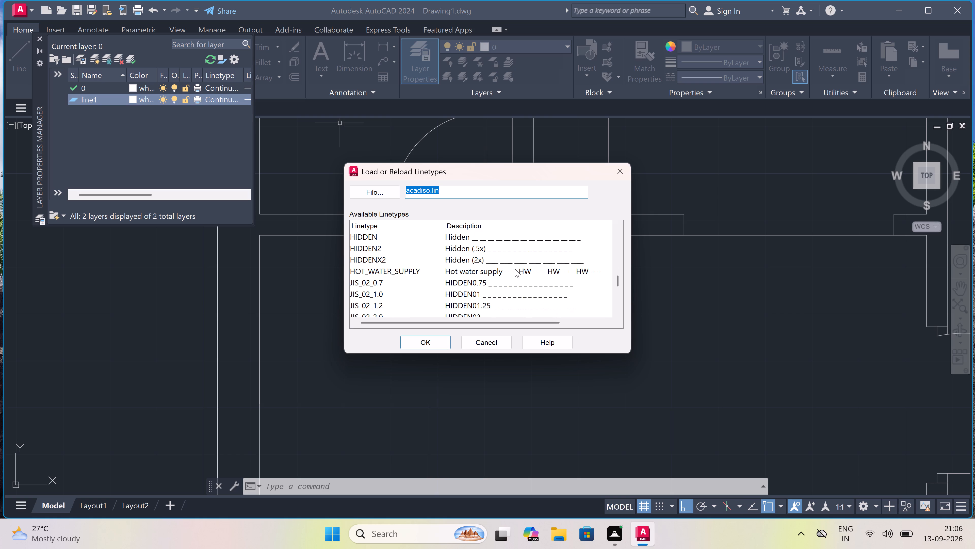
pyautogui.scroll(-3, 510, 278)
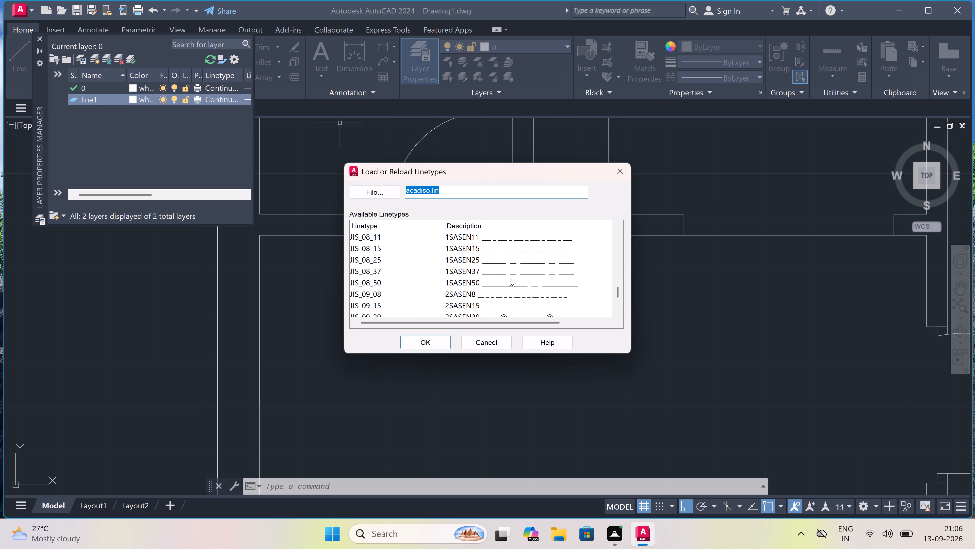
pyautogui.scroll(-3, 510, 278)
pyautogui.scroll(5, 510, 278)
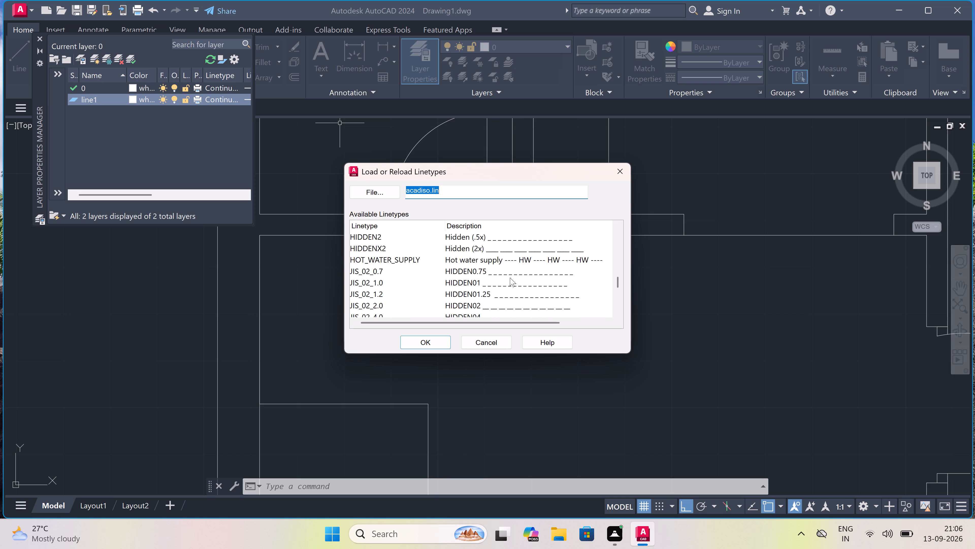
pyautogui.scroll(1, 510, 278)
pyautogui.click(501, 273)
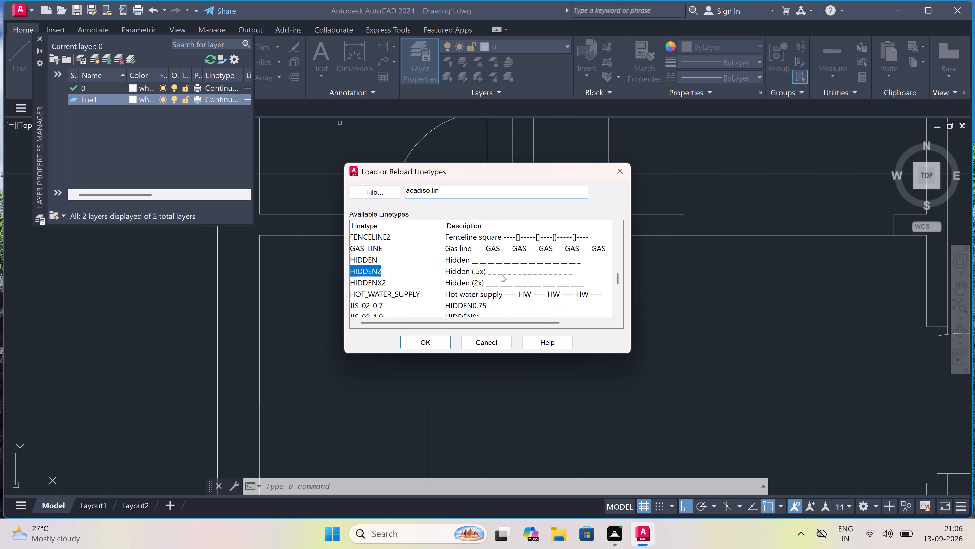
pyautogui.click(428, 340)
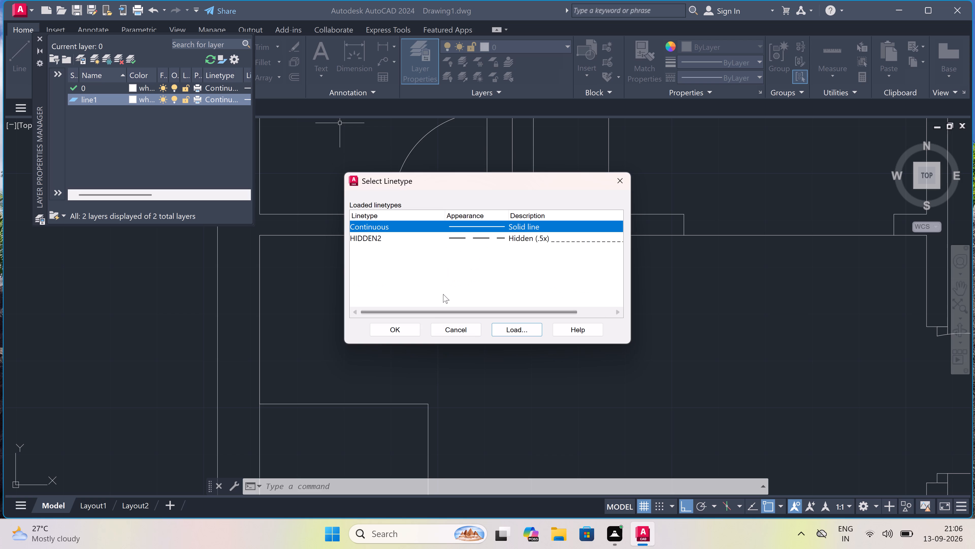
pyautogui.click(598, 233)
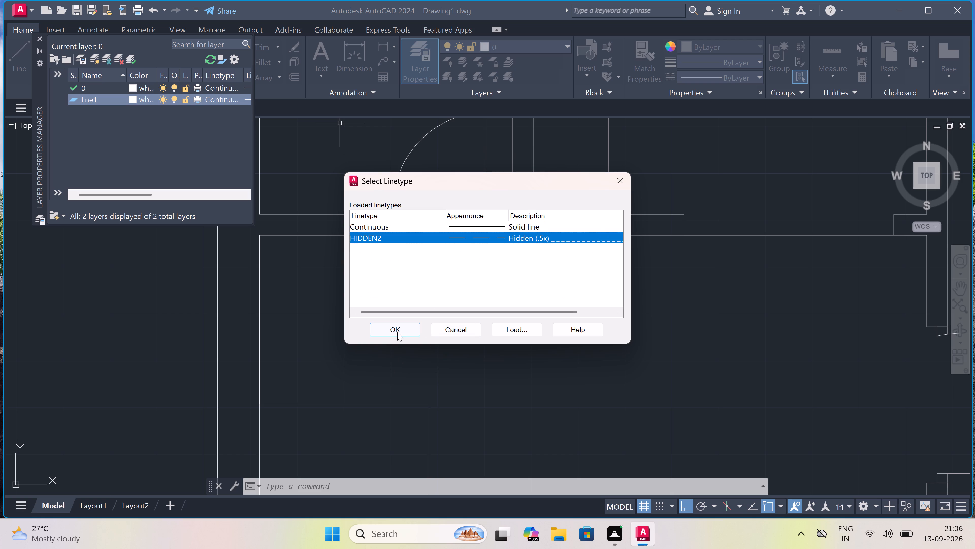
pyautogui.click(397, 331)
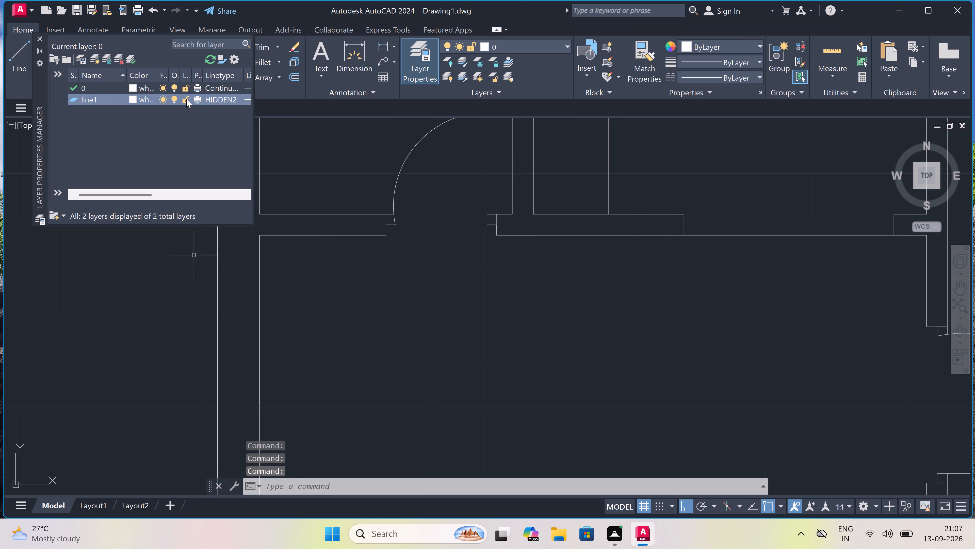
# Set the line1 layer's color to index color 253.
pyautogui.click(134, 98)
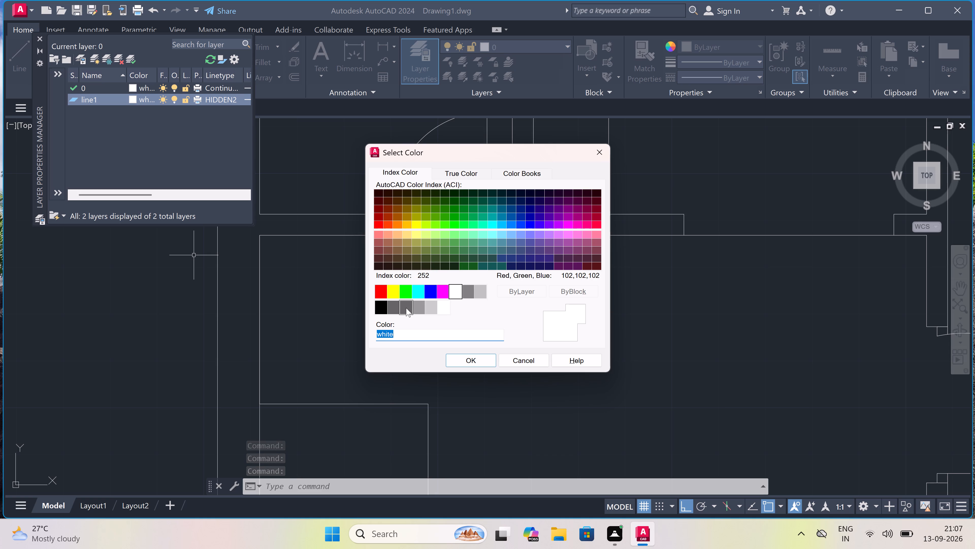
pyautogui.click(417, 307)
pyautogui.click(460, 359)
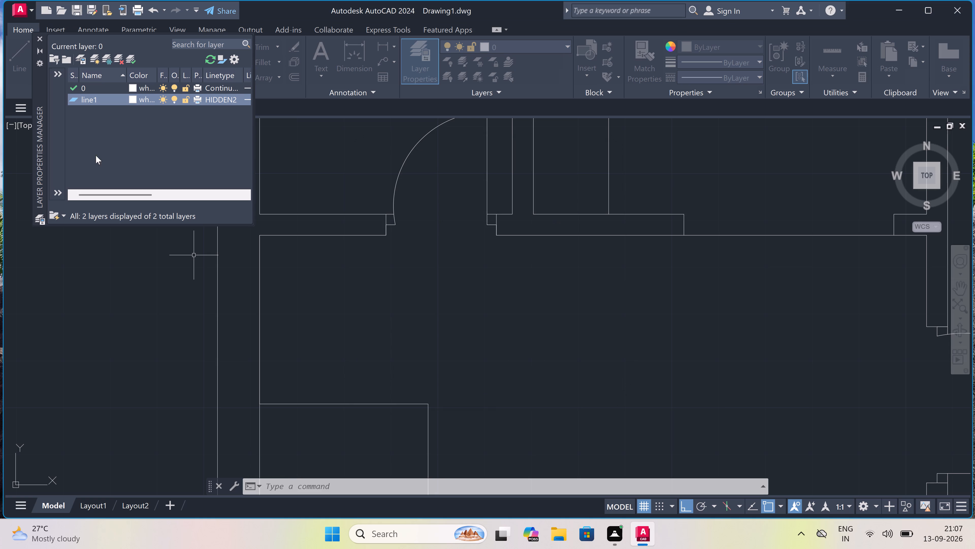
# Set the current linetype to HIDDEN2 and make line1 the current layer.
pyautogui.doubleClick(40, 37)
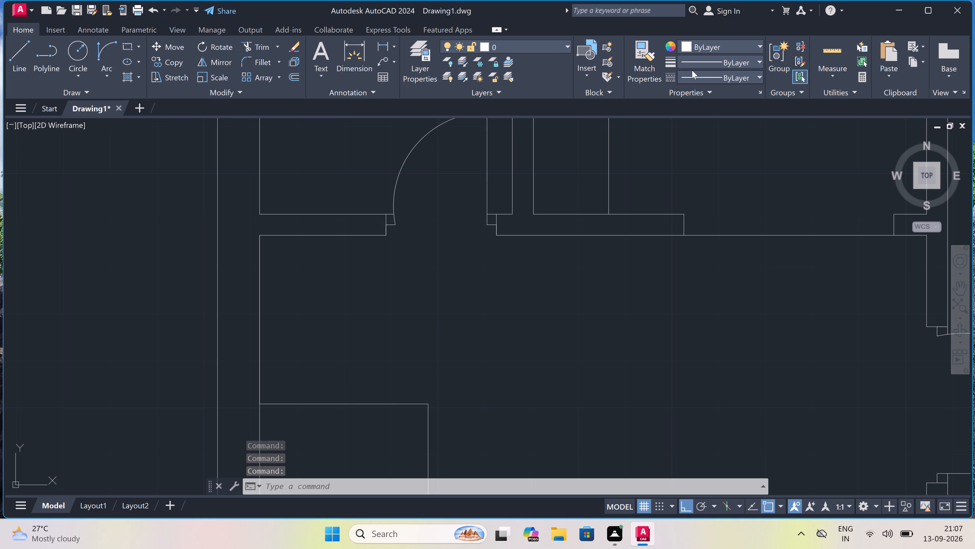
pyautogui.doubleClick(692, 70)
pyautogui.click(692, 75)
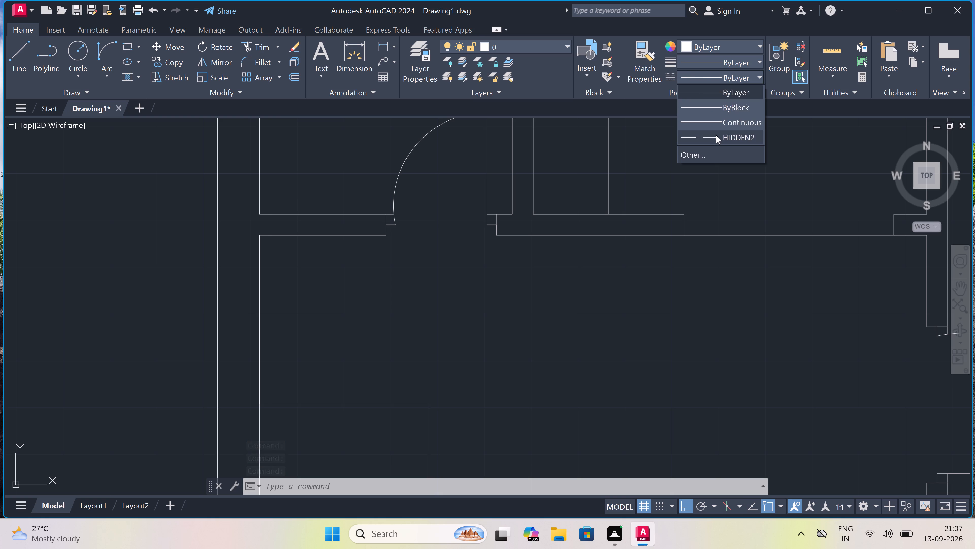
pyautogui.click(716, 134)
pyautogui.click(533, 48)
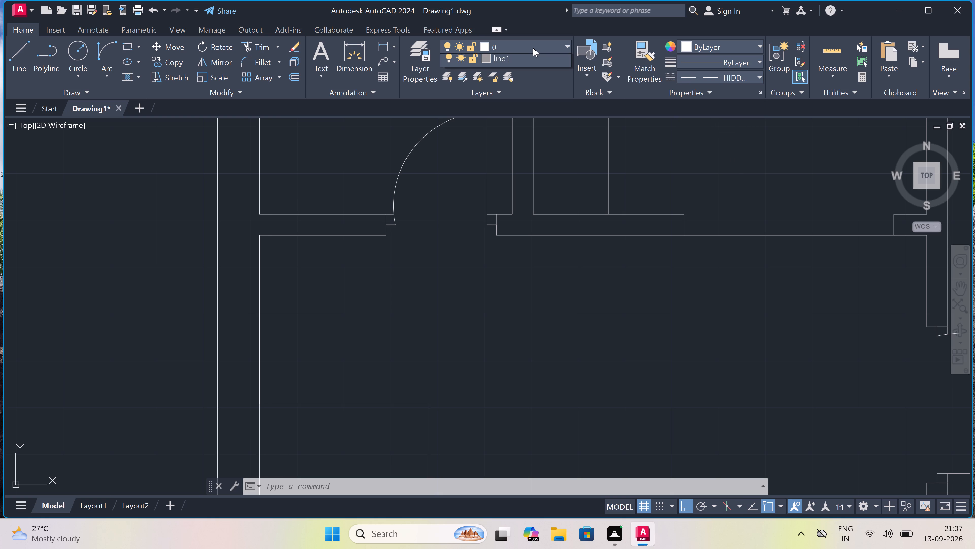
pyautogui.click(522, 75)
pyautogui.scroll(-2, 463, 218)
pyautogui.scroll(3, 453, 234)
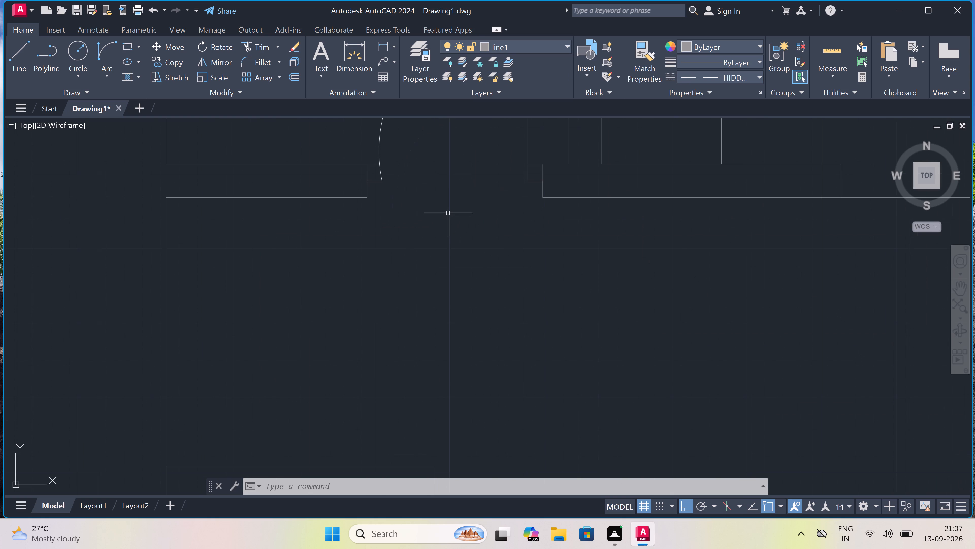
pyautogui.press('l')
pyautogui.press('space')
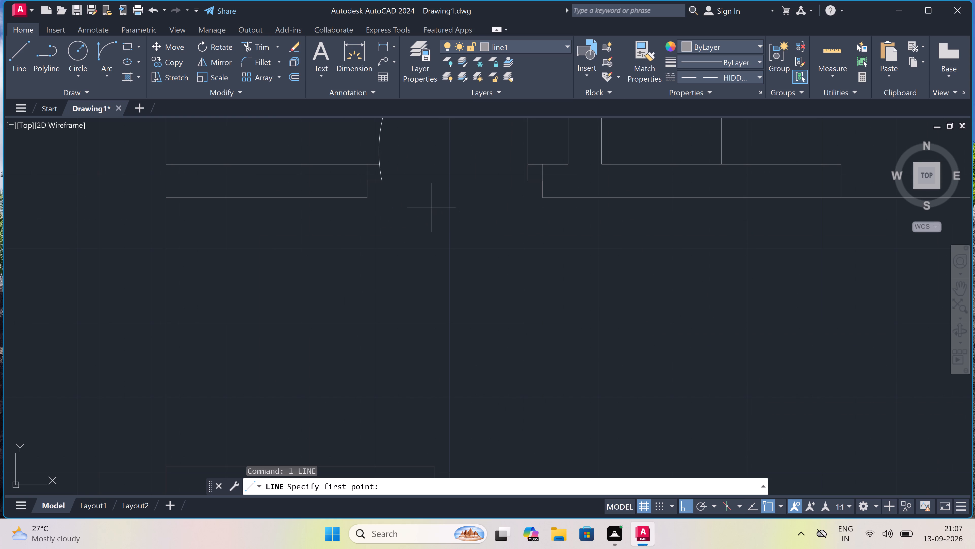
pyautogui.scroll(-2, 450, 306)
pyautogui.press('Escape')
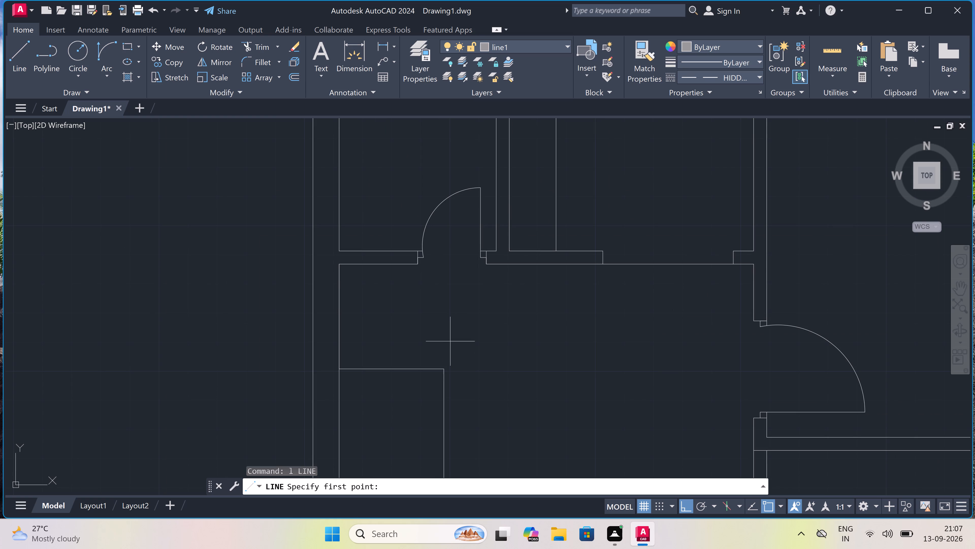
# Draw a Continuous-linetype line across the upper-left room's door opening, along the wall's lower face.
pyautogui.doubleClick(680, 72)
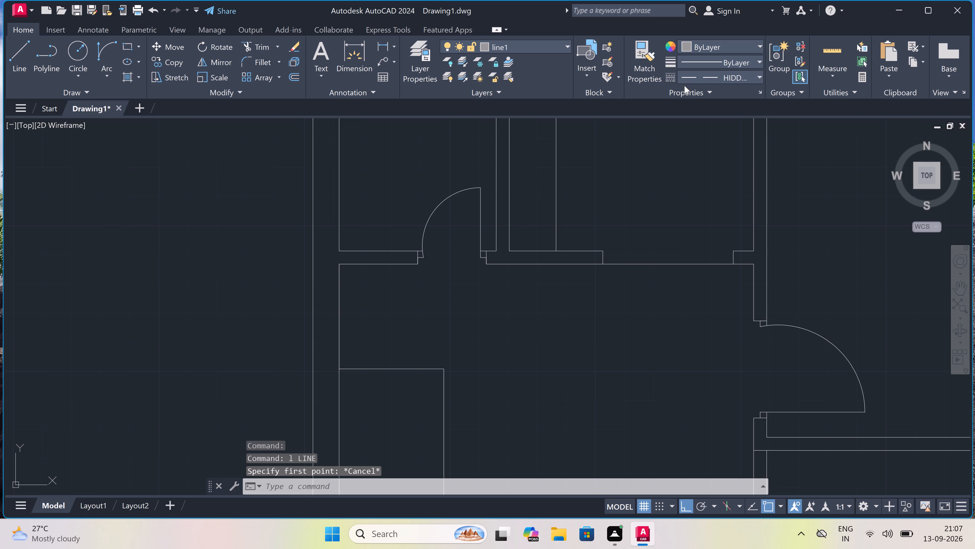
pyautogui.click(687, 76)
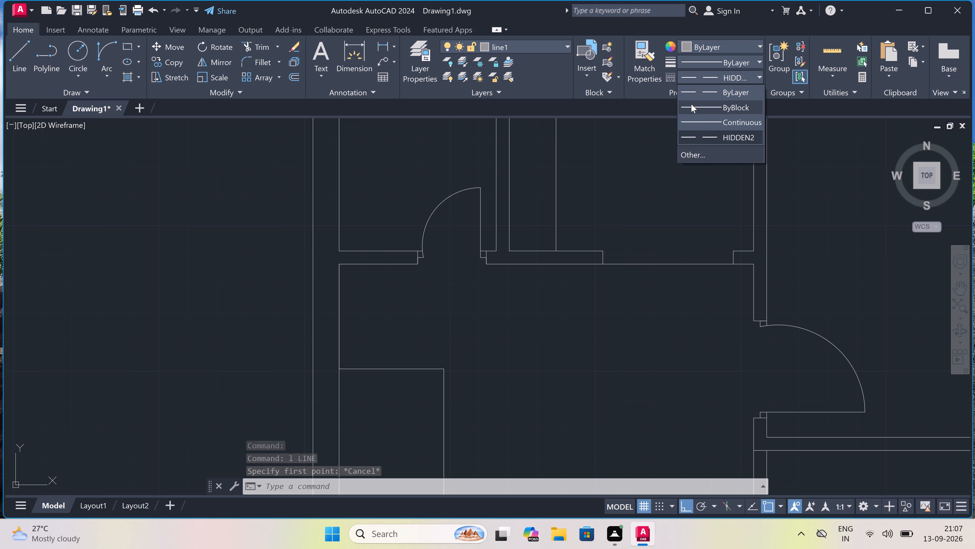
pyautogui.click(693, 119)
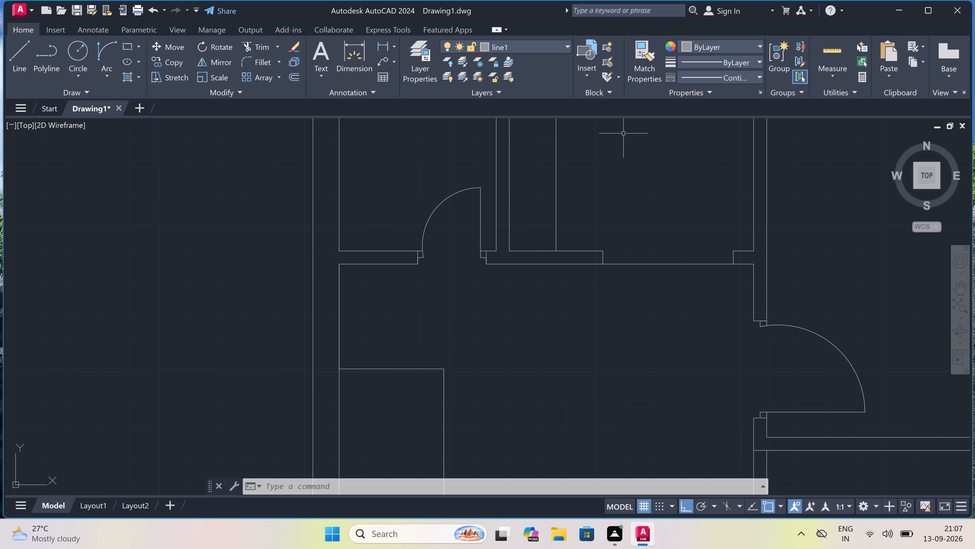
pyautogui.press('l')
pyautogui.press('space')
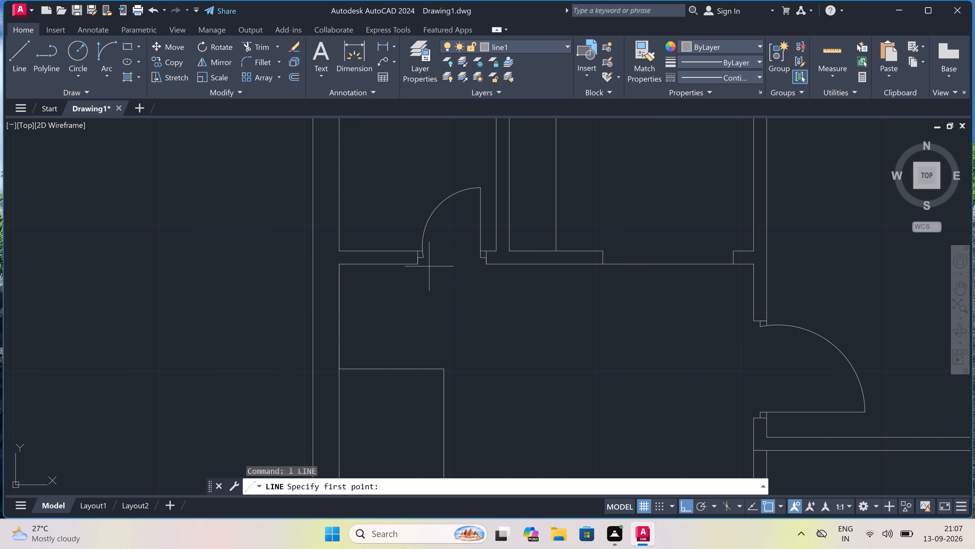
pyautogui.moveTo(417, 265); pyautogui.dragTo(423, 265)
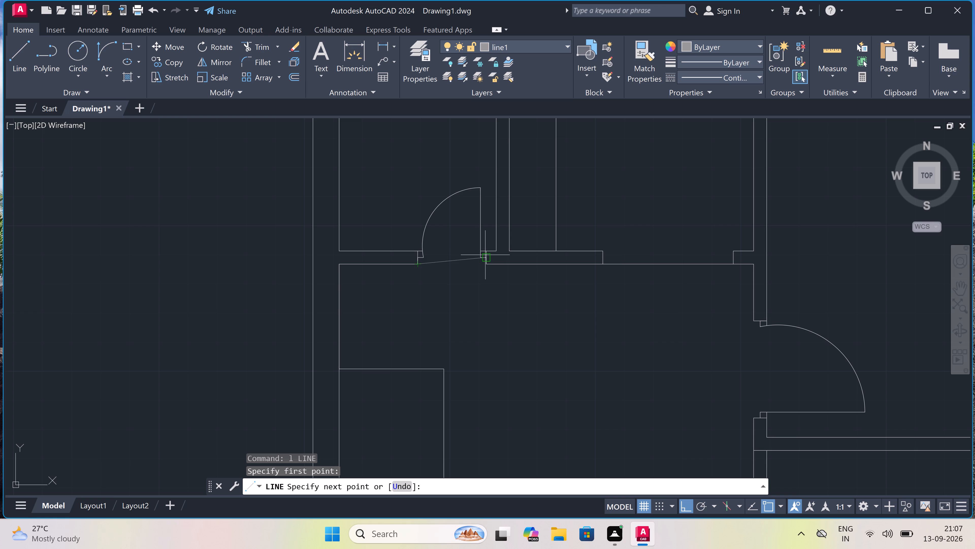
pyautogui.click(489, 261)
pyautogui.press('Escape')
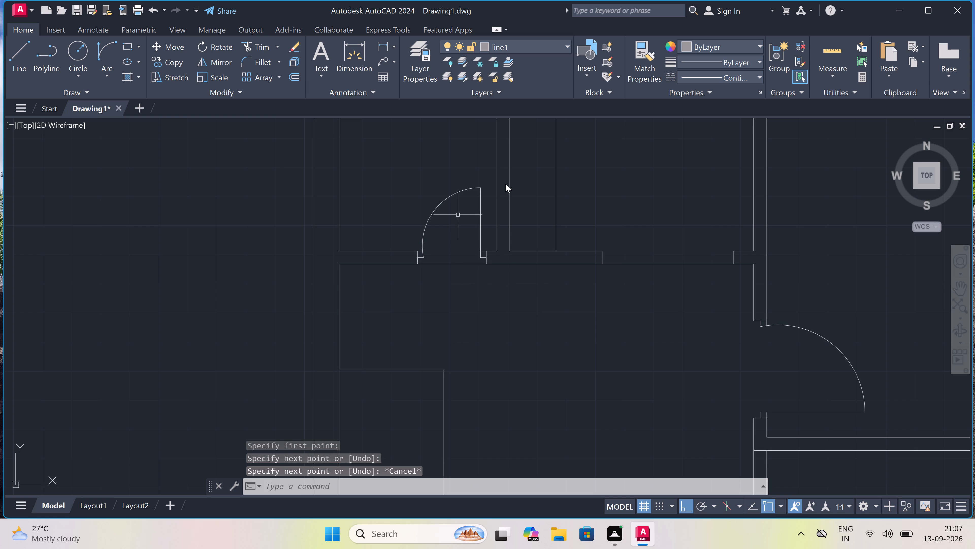
# Draw a HIDDEN2 dashed line from the 3' landing's outer corner straight up to the wall line at the door opening.
pyautogui.click(706, 73)
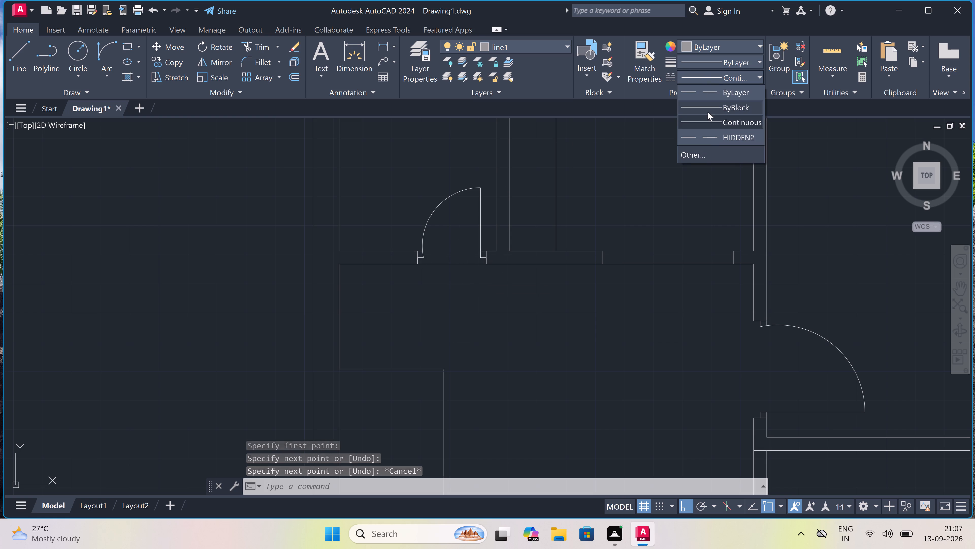
pyautogui.click(708, 136)
pyautogui.press('space')
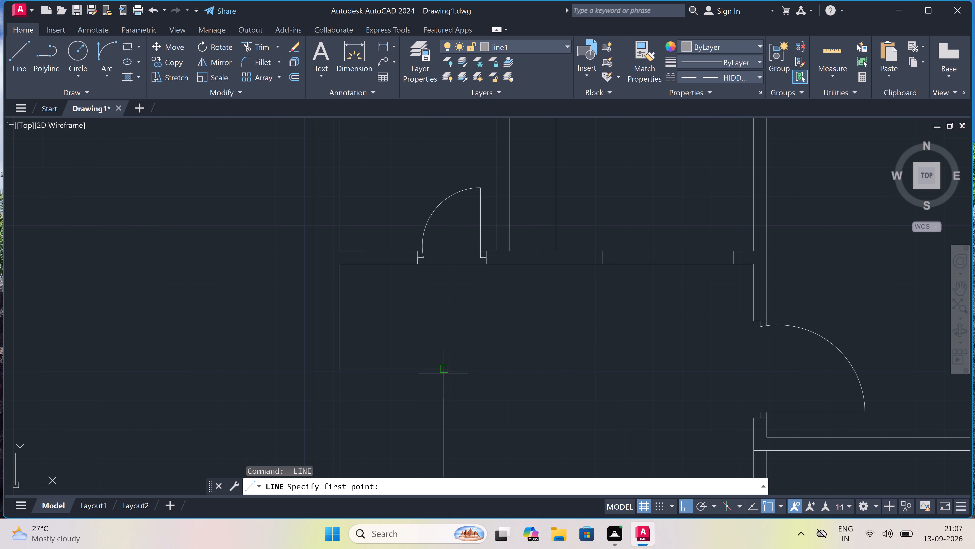
pyautogui.moveTo(443, 368); pyautogui.dragTo(444, 363)
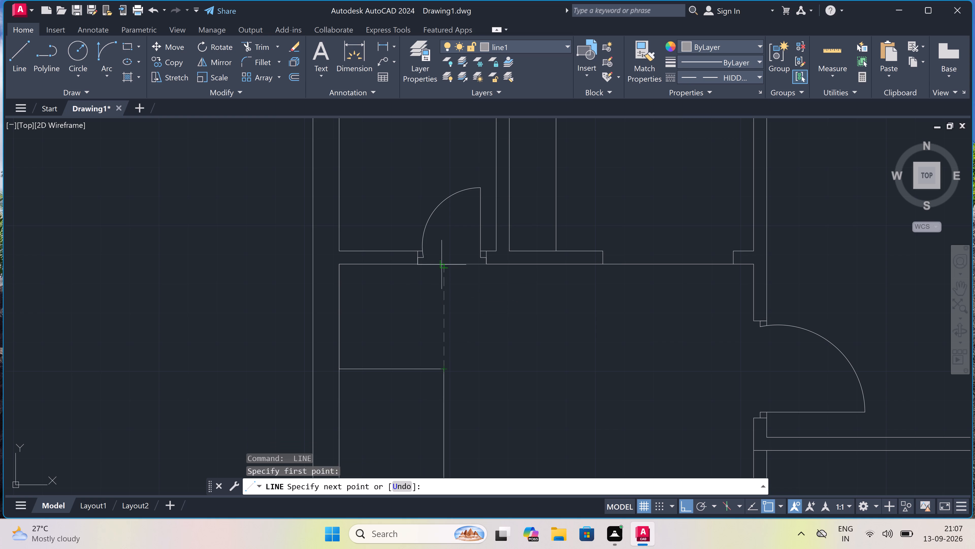
pyautogui.doubleClick(442, 263)
pyautogui.press('Escape')
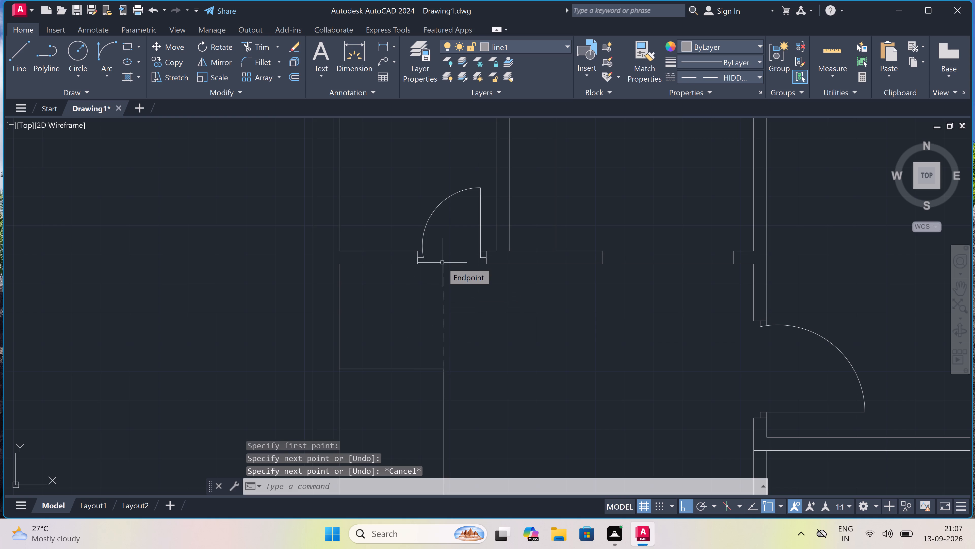
# Offset the dashed line 10" to the right five times in succession to form evenly spaced stair treads.
pyautogui.write('o')
pyautogui.press('space')
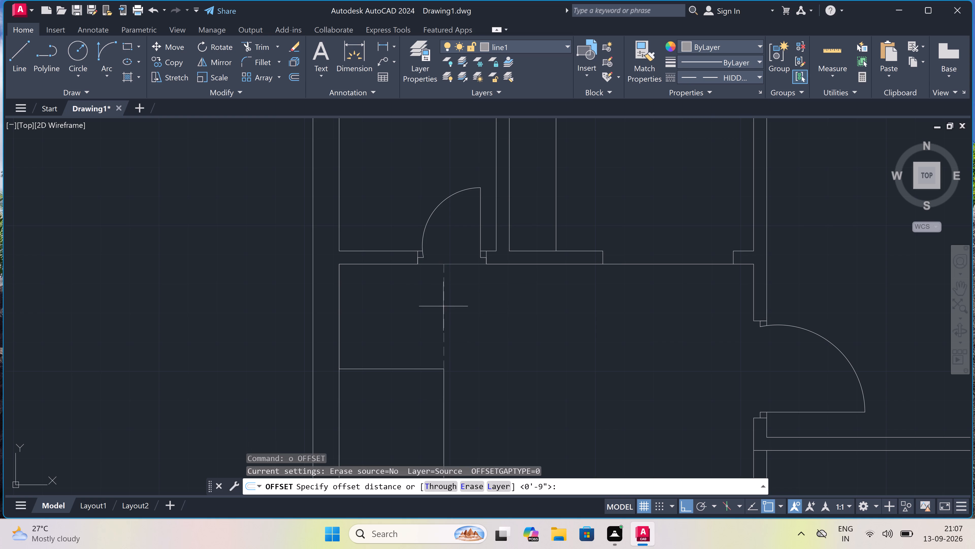
pyautogui.moveTo(444, 329); pyautogui.dragTo(450, 328)
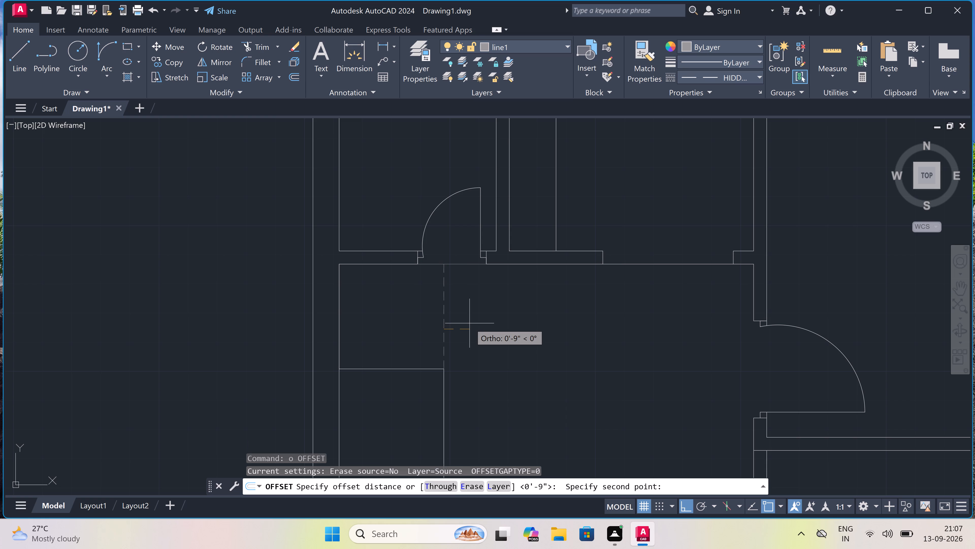
pyautogui.write('10"')
pyautogui.press('space')
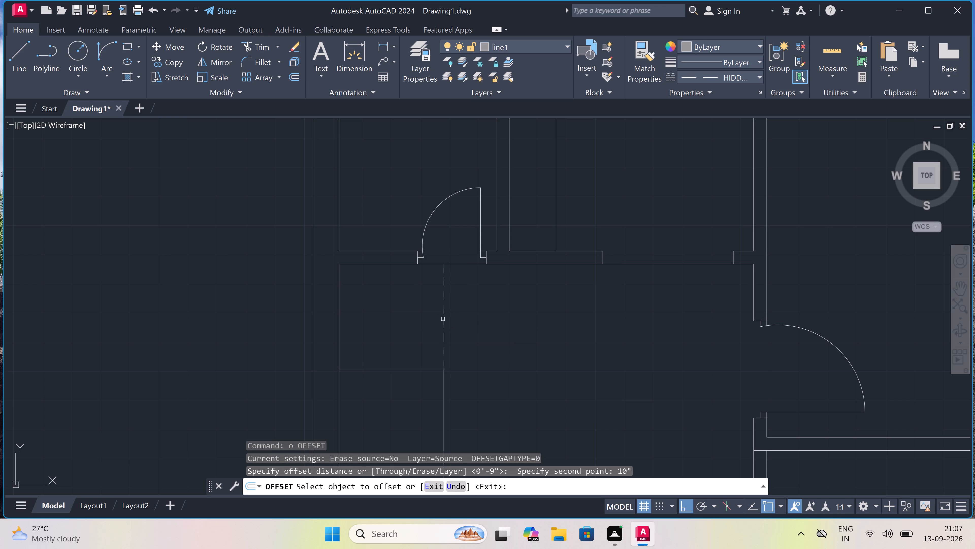
pyautogui.moveTo(443, 319); pyautogui.dragTo(445, 319)
pyautogui.click(455, 322)
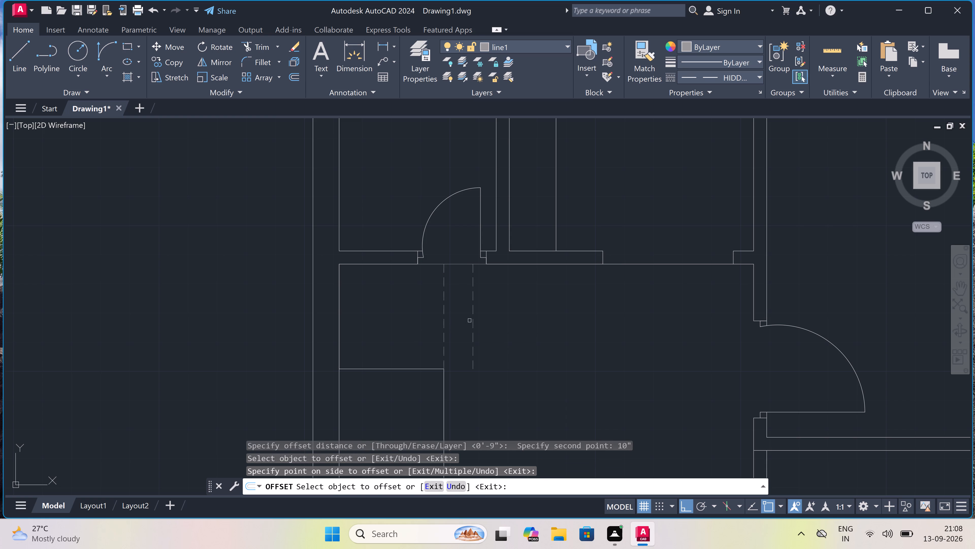
pyautogui.moveTo(474, 319); pyautogui.dragTo(478, 318)
pyautogui.click(486, 317)
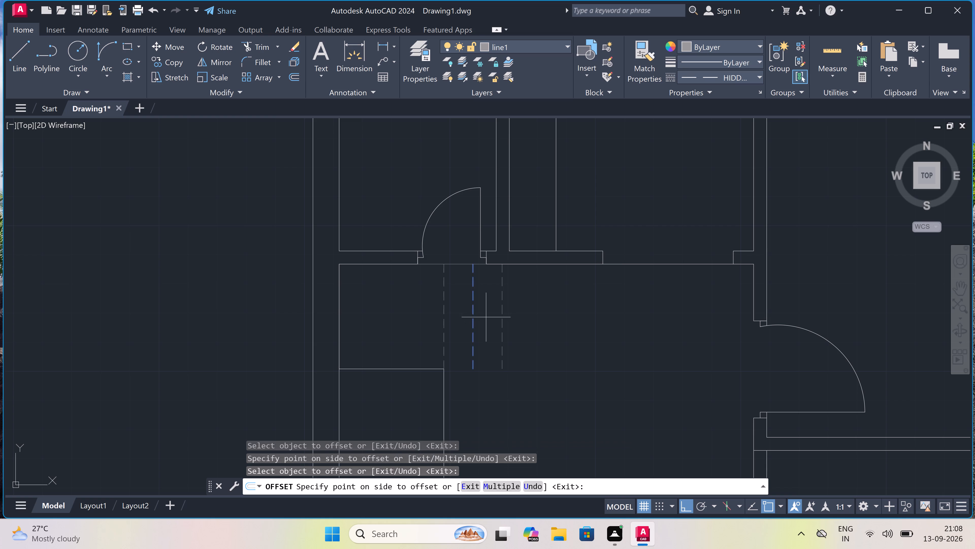
pyautogui.click(503, 312)
pyautogui.click(524, 308)
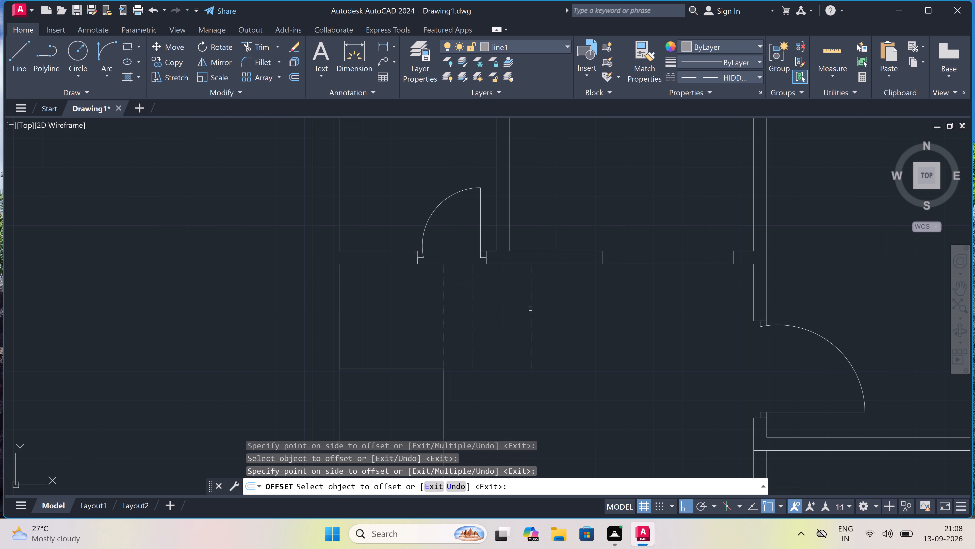
pyautogui.moveTo(530, 309); pyautogui.dragTo(537, 310)
pyautogui.click(555, 307)
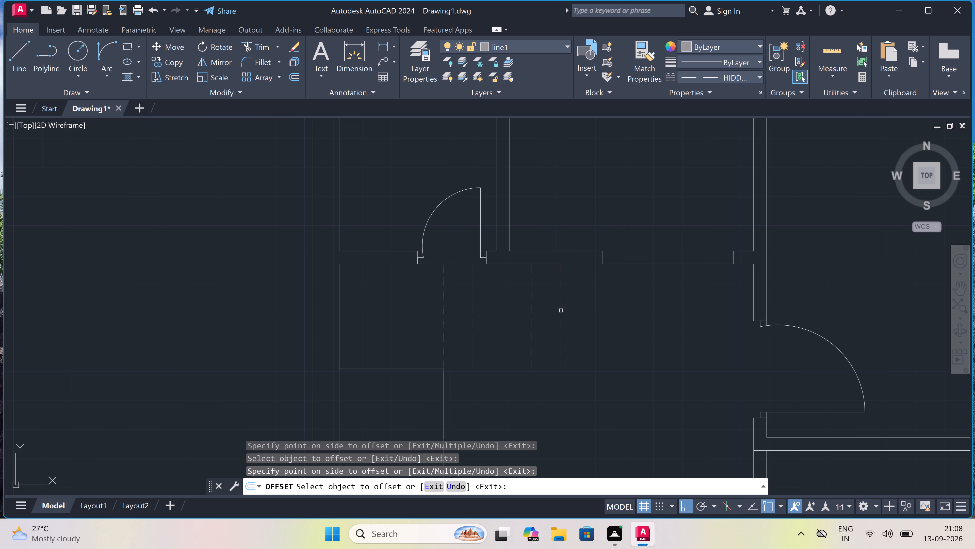
pyautogui.click(561, 310)
pyautogui.click(577, 307)
pyautogui.press('Escape')
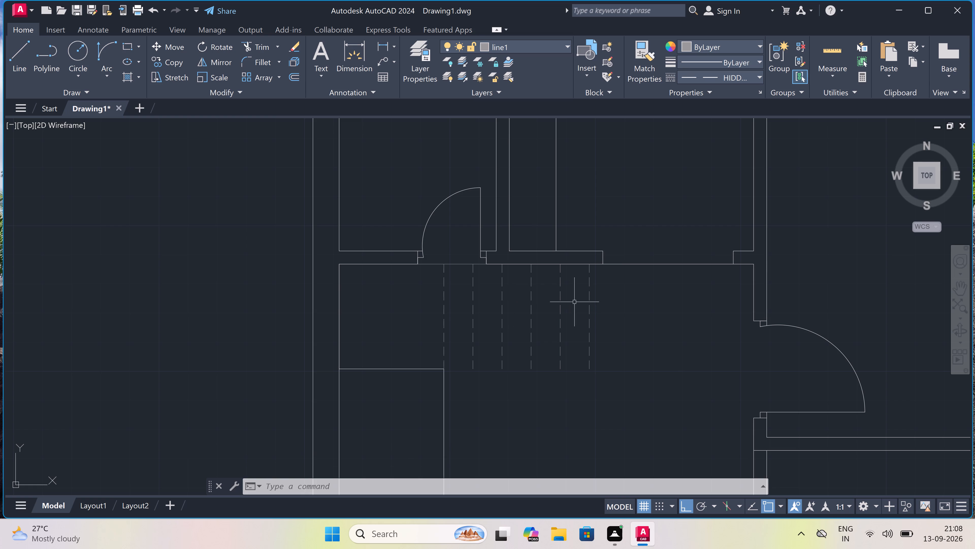
# Erase the rightmost dashed tread line.
pyautogui.moveTo(595, 297); pyautogui.dragTo(591, 301)
pyautogui.click(577, 314)
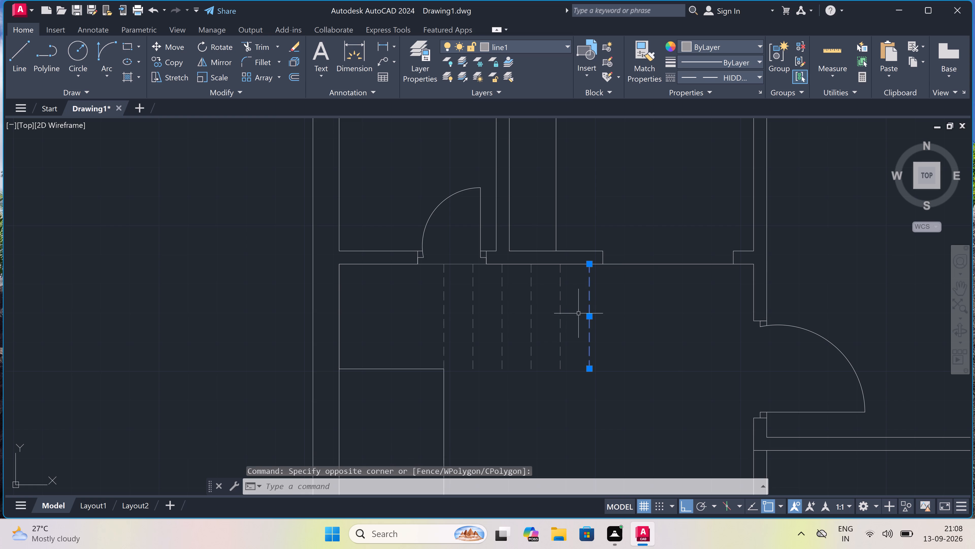
pyautogui.press('Delete')
# Draw a dashed line from the rightmost tread's lower end back to the landing's outer corner.
pyautogui.press('l')
pyautogui.press('space')
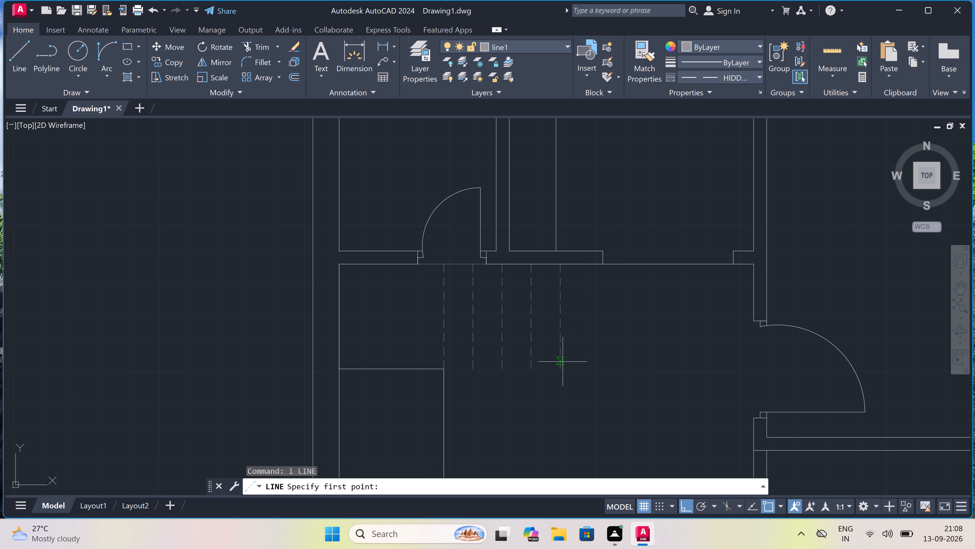
pyautogui.click(561, 366)
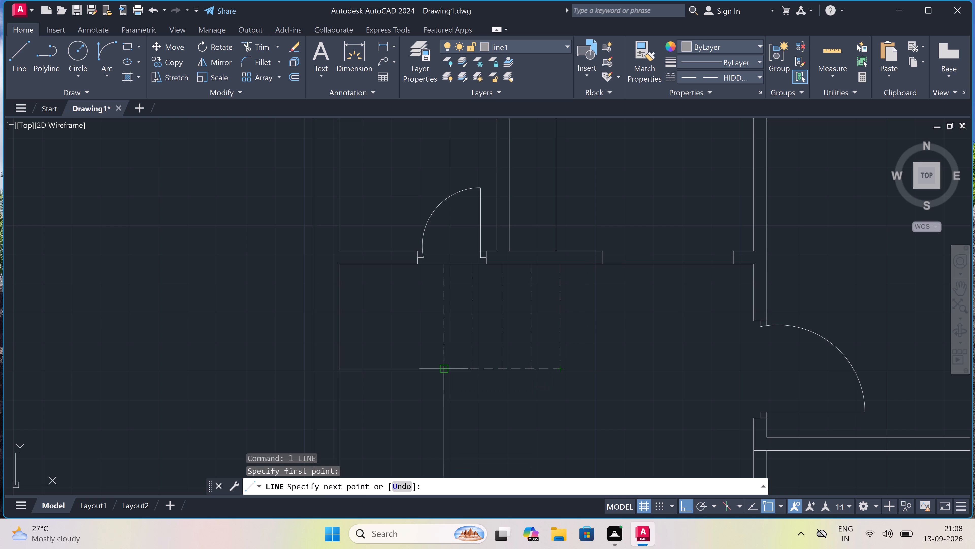
pyautogui.click(446, 371)
pyautogui.press('Escape')
# Make layer 0 current and set the current linetype to ByLayer.
pyautogui.scroll(-4, 450, 344)
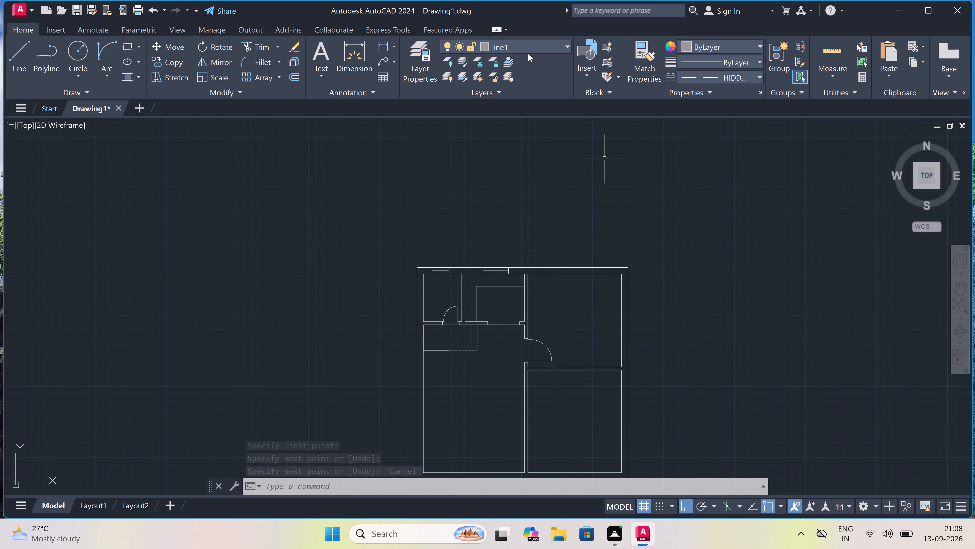
pyautogui.click(526, 46)
pyautogui.click(511, 58)
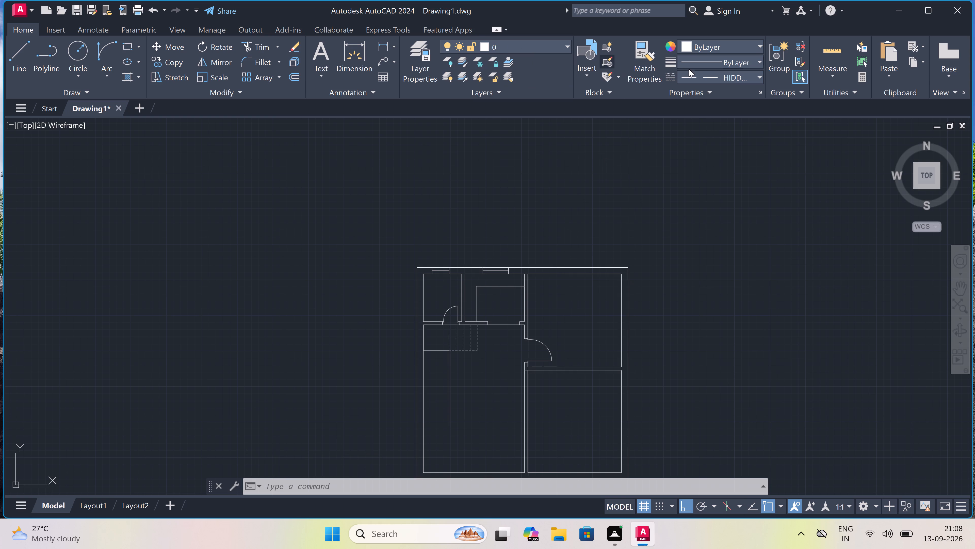
pyautogui.click(710, 76)
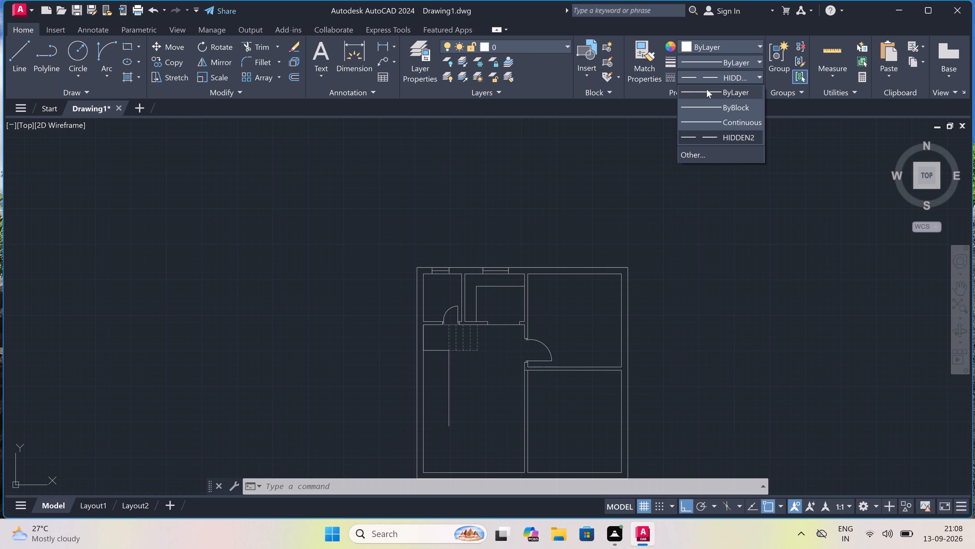
pyautogui.doubleClick(707, 89)
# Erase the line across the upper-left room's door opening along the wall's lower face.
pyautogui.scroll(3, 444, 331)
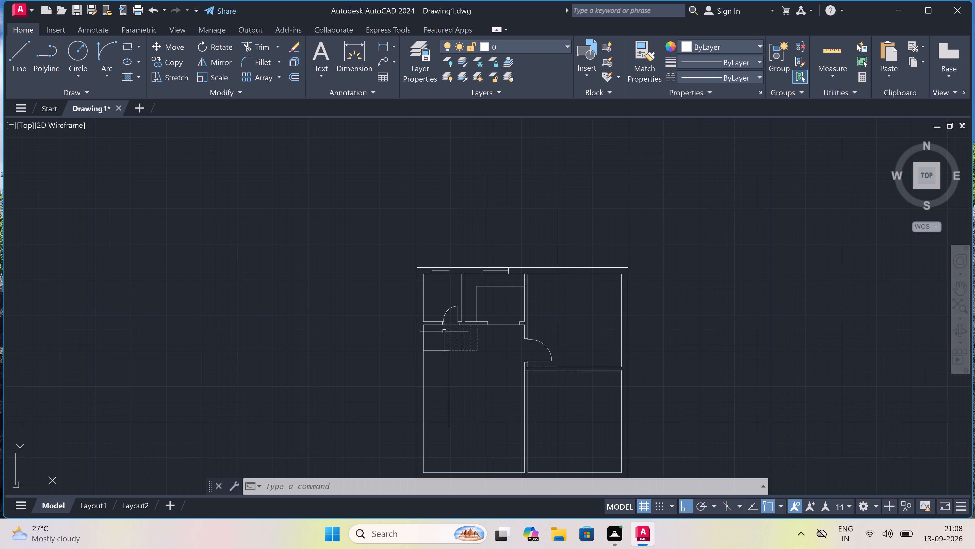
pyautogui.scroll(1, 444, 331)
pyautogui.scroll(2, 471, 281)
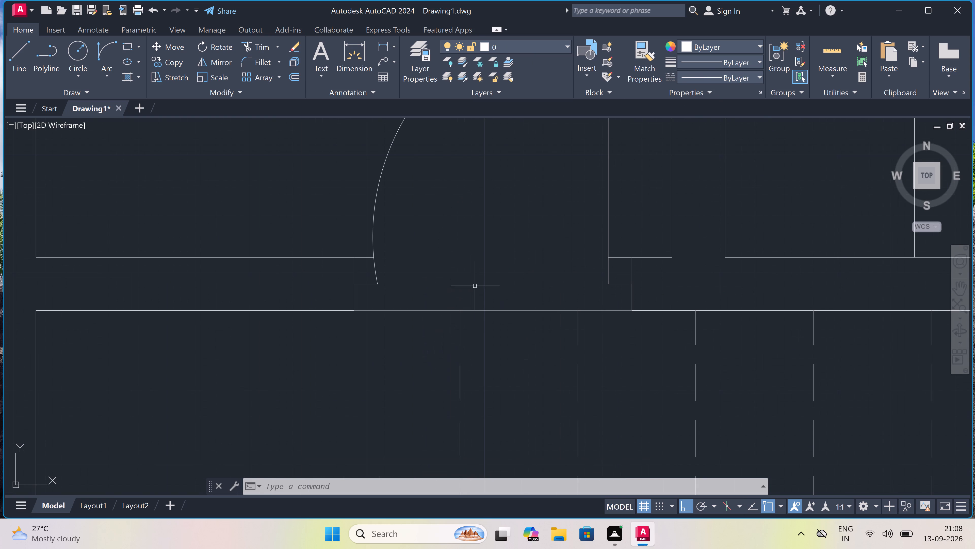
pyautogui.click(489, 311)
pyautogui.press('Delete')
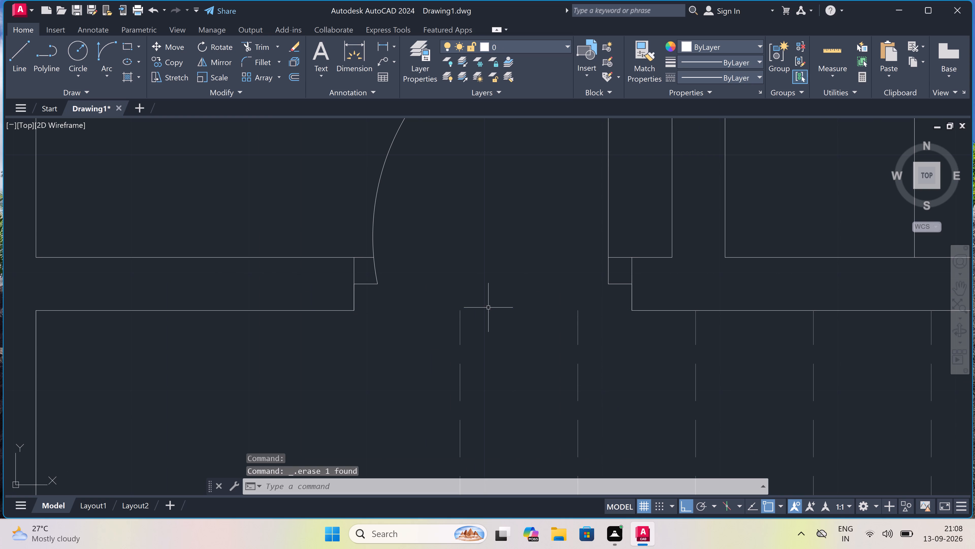
# Draw a line across the upper-left room's door opening along the wall's lower face, joining the two wall ends.
pyautogui.press('l')
pyautogui.press('space')
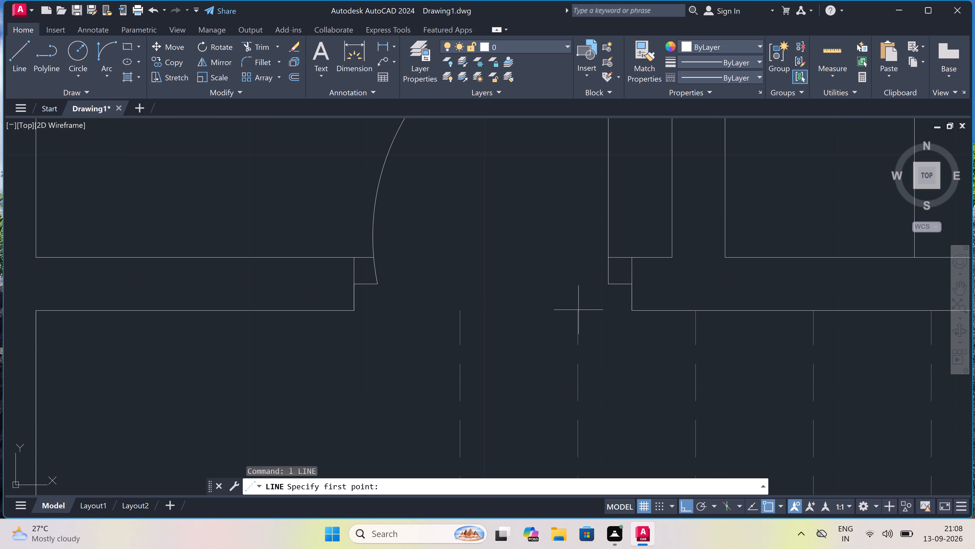
pyautogui.click(638, 313)
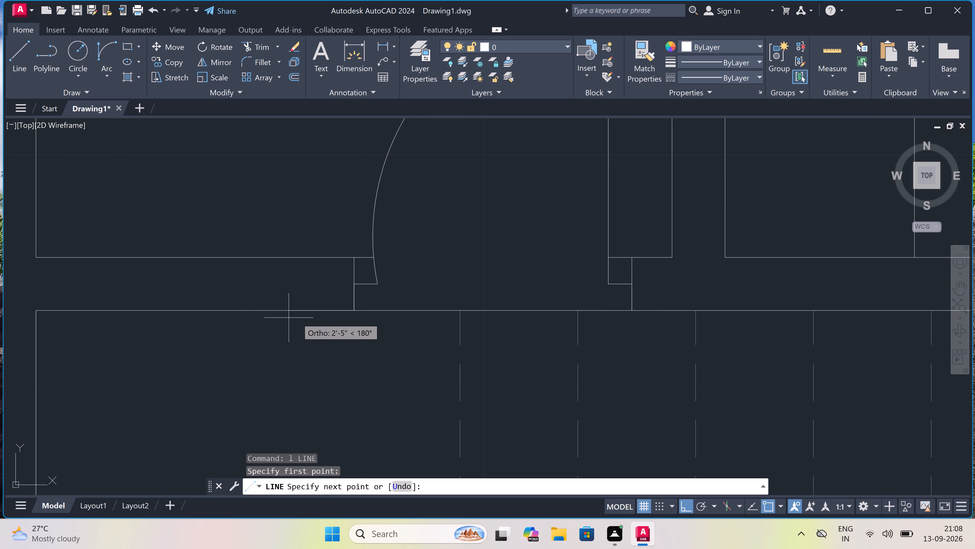
pyautogui.click(355, 312)
pyautogui.press('Escape')
# Offset the stair landing's lower edge downward repeatedly at 10" spacing to create ten tread lines for the lower flight.
pyautogui.scroll(-5, 357, 308)
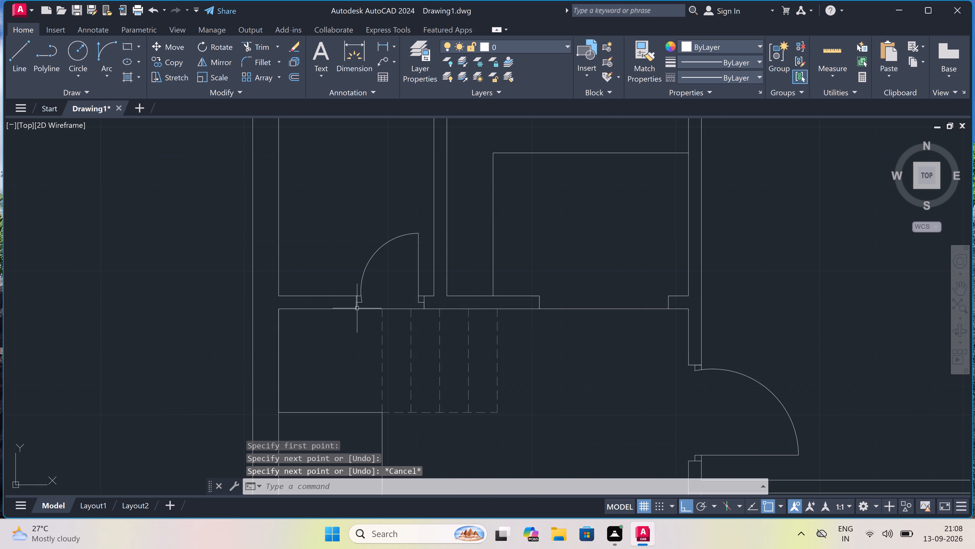
pyautogui.scroll(-4, 357, 308)
pyautogui.scroll(2, 353, 361)
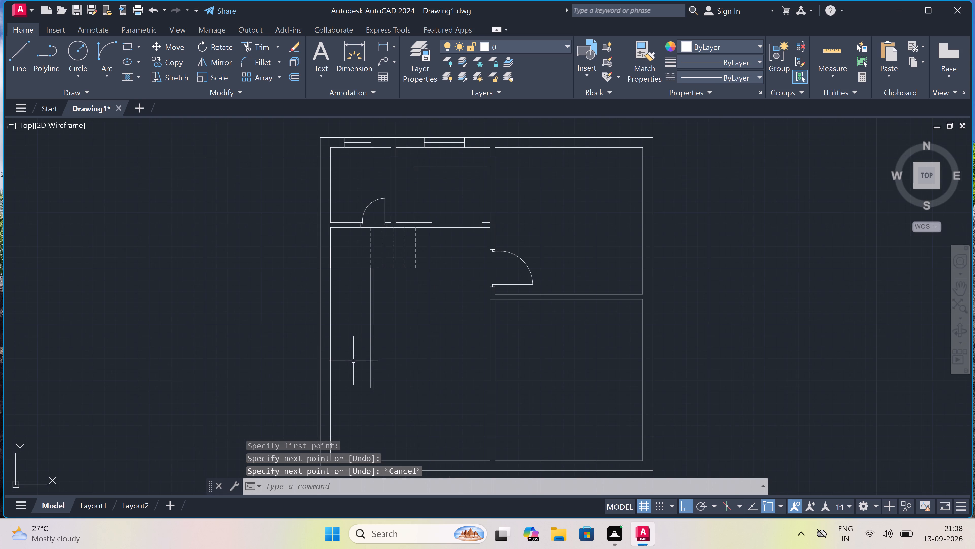
pyautogui.scroll(2, 340, 242)
pyautogui.press('o')
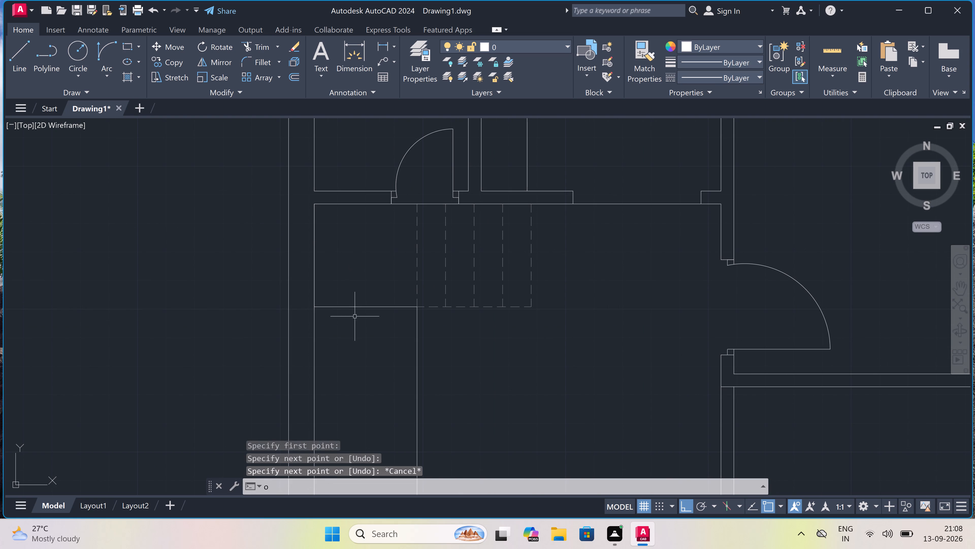
pyautogui.press('space')
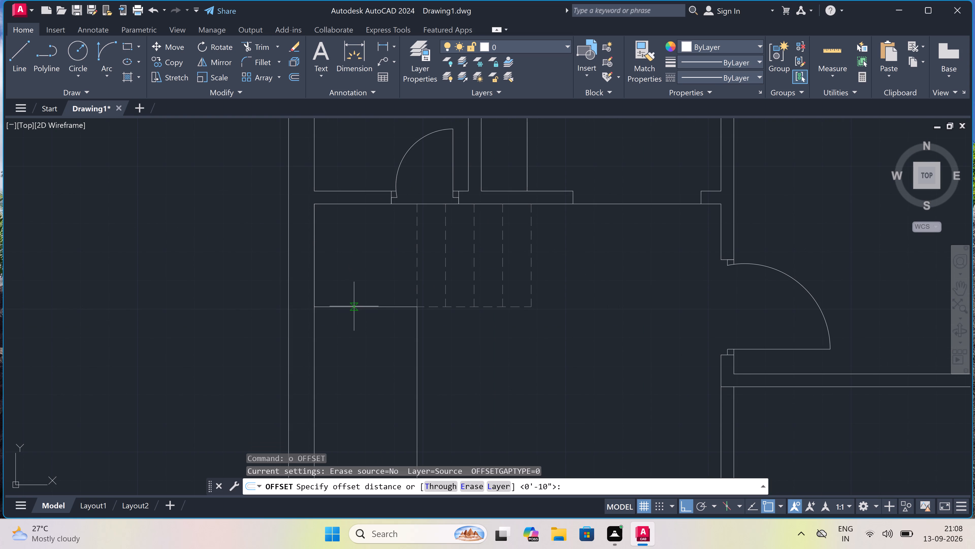
pyautogui.moveTo(354, 306); pyautogui.dragTo(355, 320)
pyautogui.write('10"')
pyautogui.press('space')
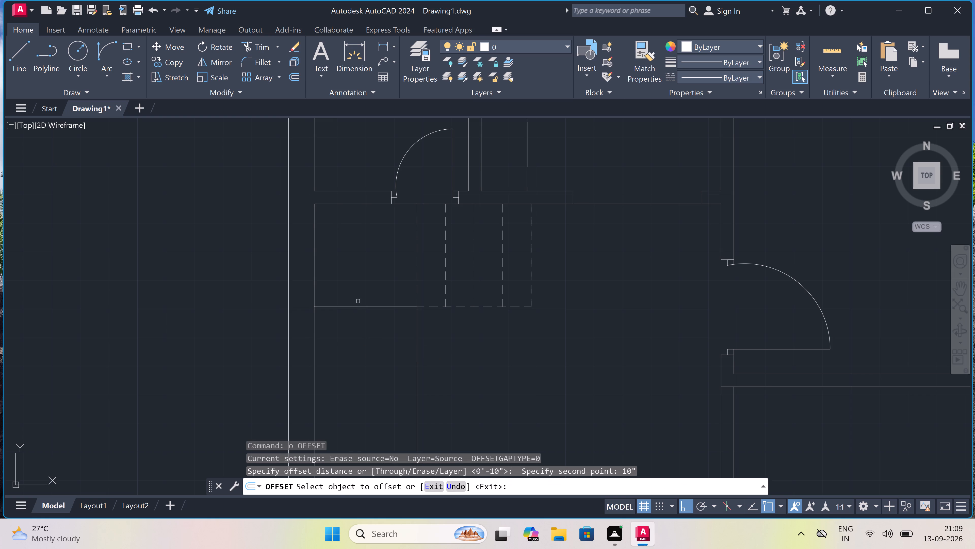
pyautogui.click(358, 307)
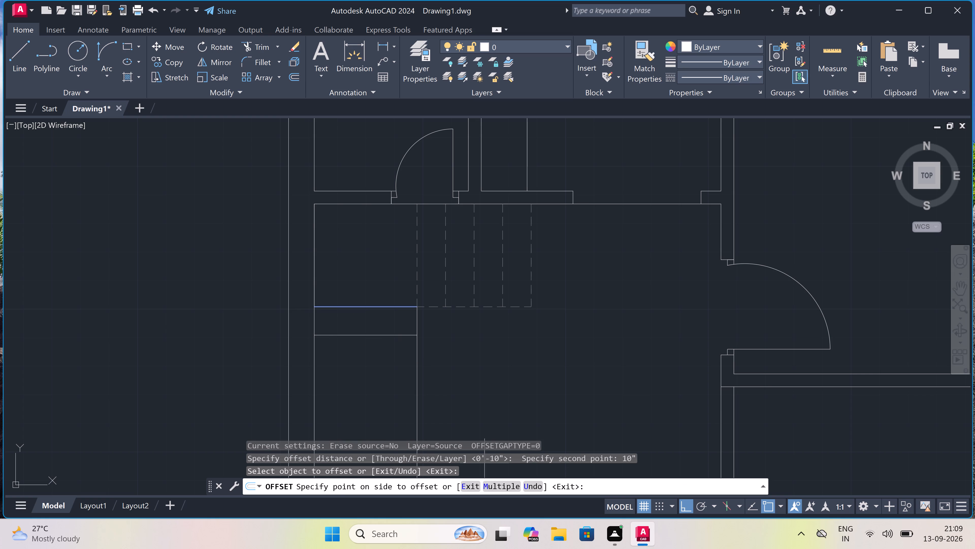
pyautogui.click(497, 486)
pyautogui.tripleClick(381, 368)
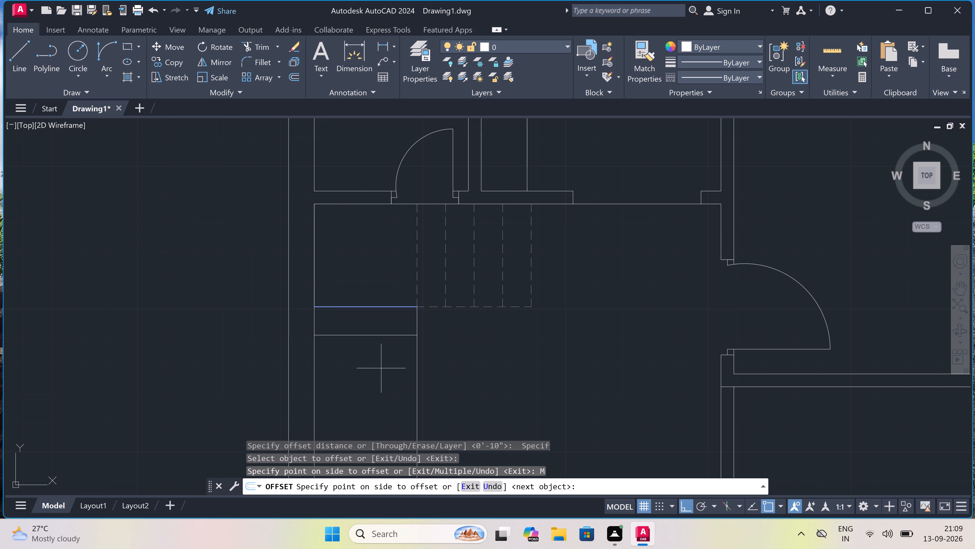
pyautogui.click(381, 368)
pyautogui.scroll(-4, 381, 368)
pyautogui.scroll(2, 379, 389)
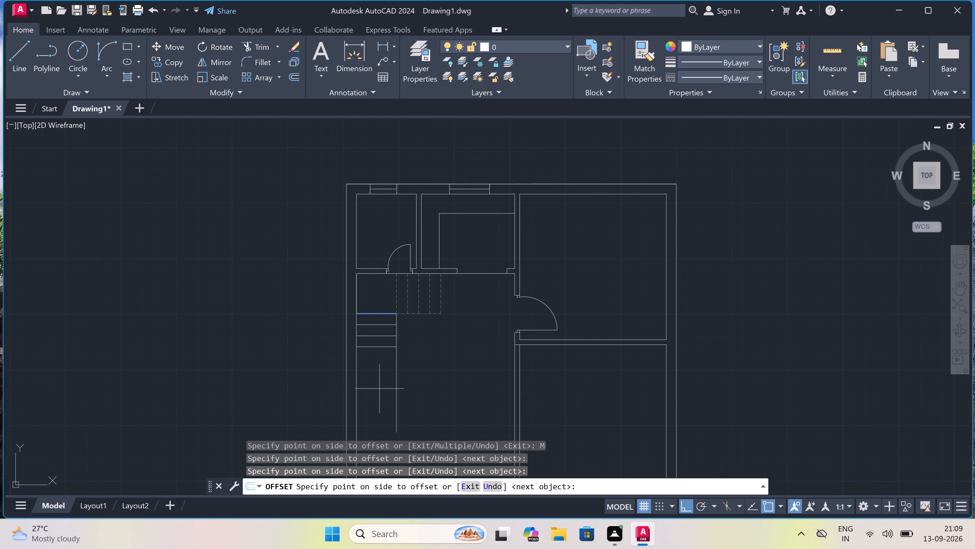
pyautogui.click(380, 389)
pyautogui.click(380, 393)
pyautogui.doubleClick(380, 395)
pyautogui.moveTo(380, 399); pyautogui.dragTo(380, 403)
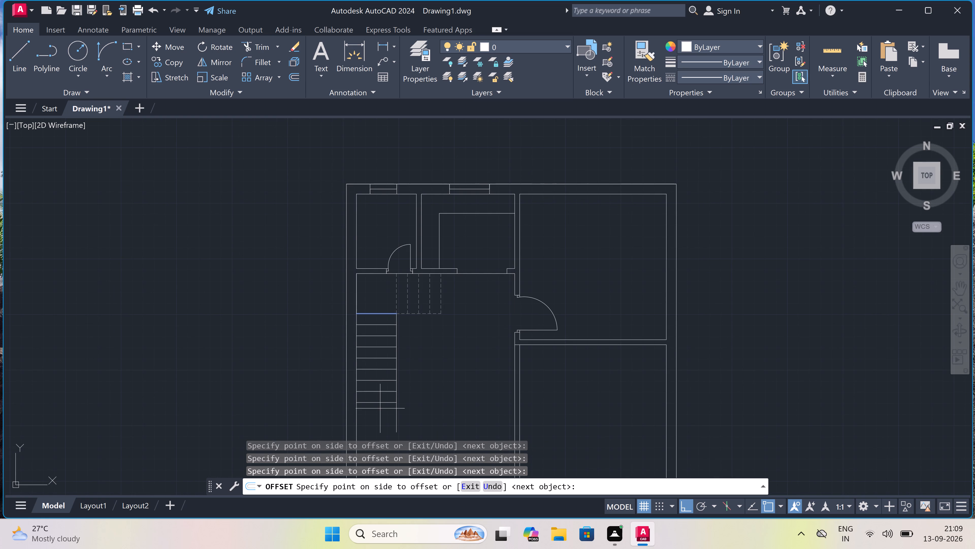
pyautogui.click(376, 431)
pyautogui.scroll(-4, 377, 429)
pyautogui.scroll(5, 377, 436)
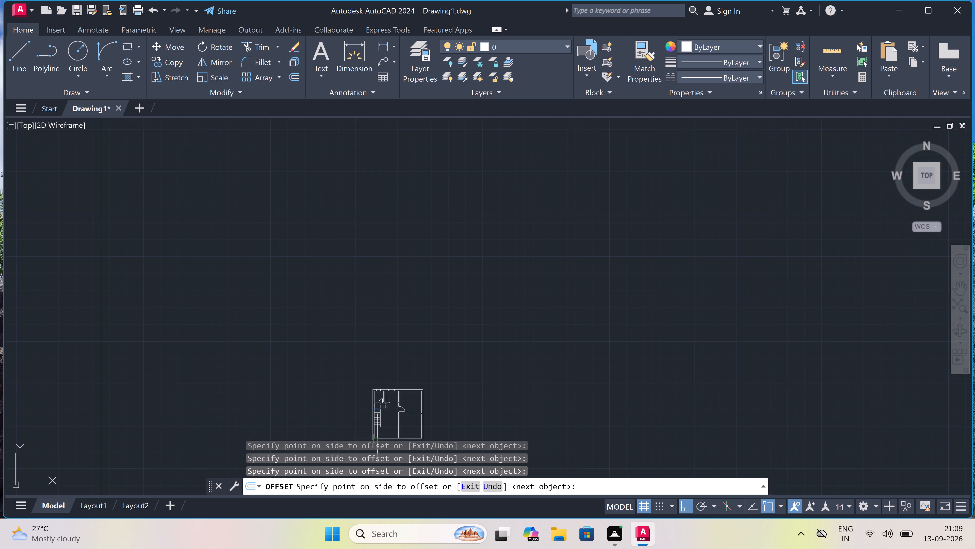
pyautogui.scroll(2, 373, 404)
pyautogui.click(373, 404)
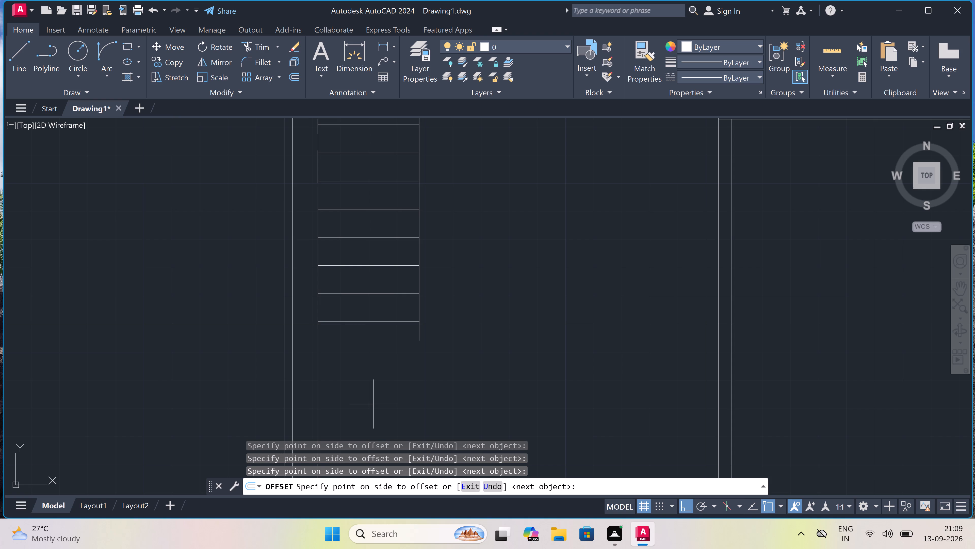
pyautogui.click(373, 404)
pyautogui.press('Escape')
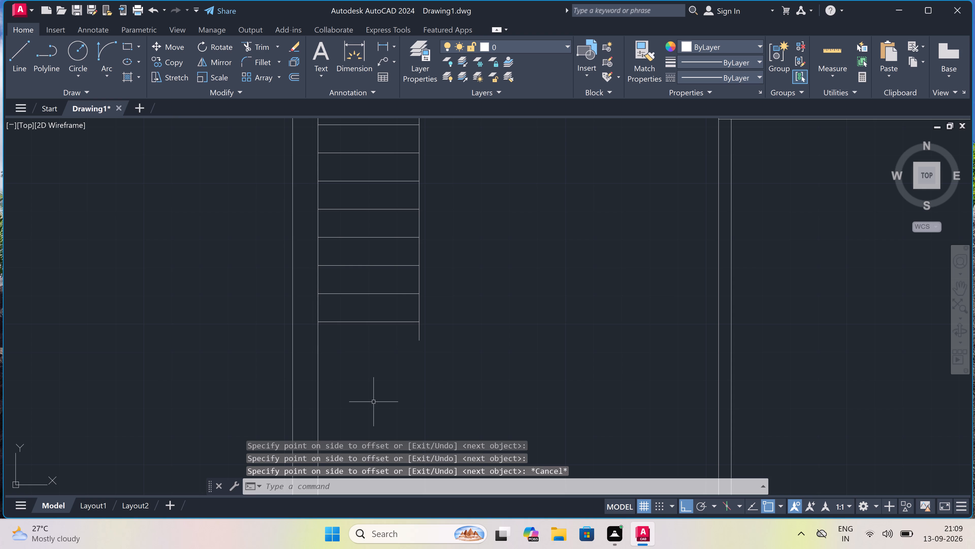
# Trim the part of the flight's outer side line that extends below the bottom tread.
pyautogui.press('r')
pyautogui.press('Escape')
pyautogui.write('tr')
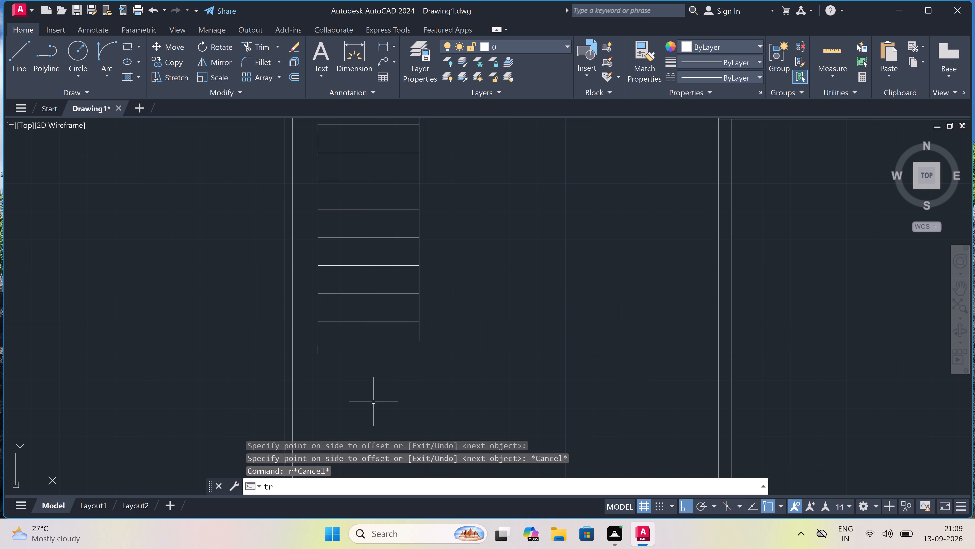
pyautogui.press('space')
pyautogui.moveTo(397, 351); pyautogui.dragTo(405, 345)
pyautogui.click(438, 327)
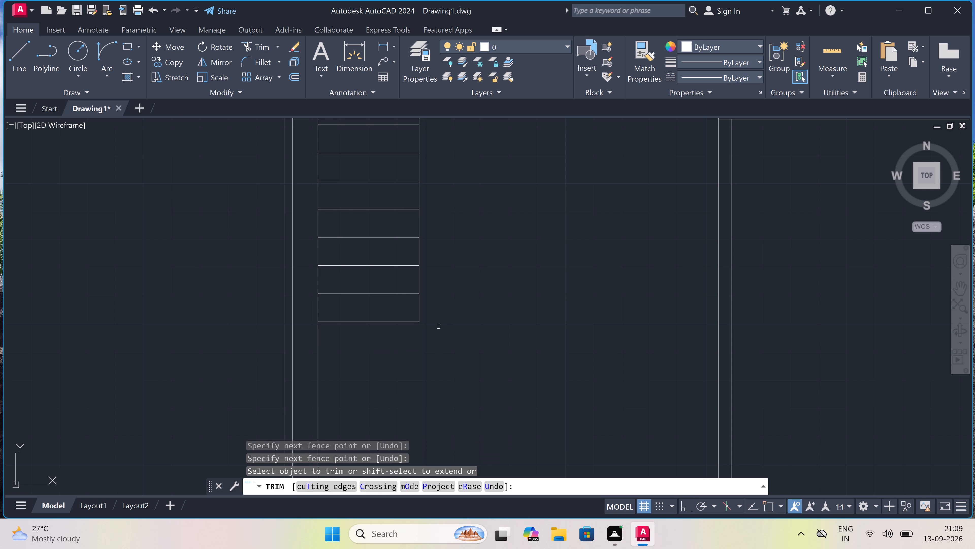
pyautogui.press('Escape')
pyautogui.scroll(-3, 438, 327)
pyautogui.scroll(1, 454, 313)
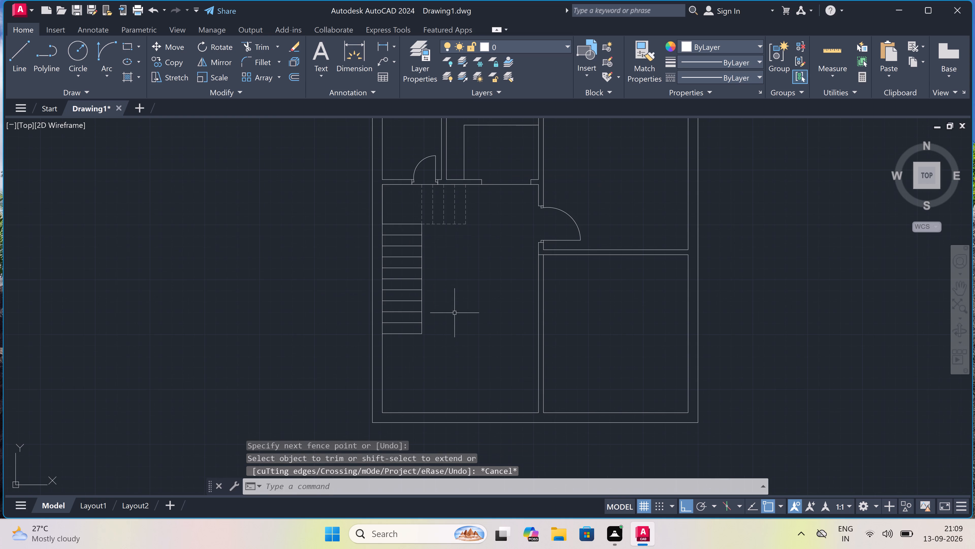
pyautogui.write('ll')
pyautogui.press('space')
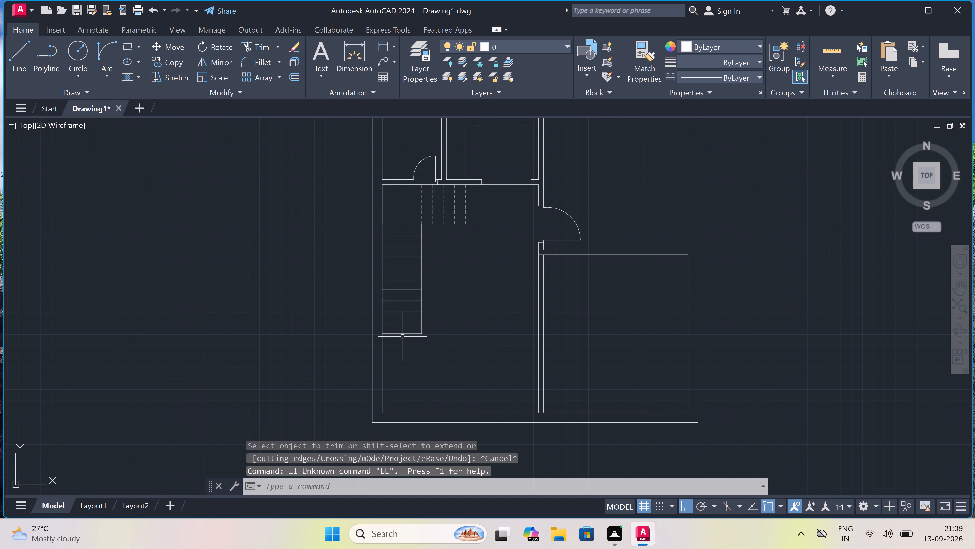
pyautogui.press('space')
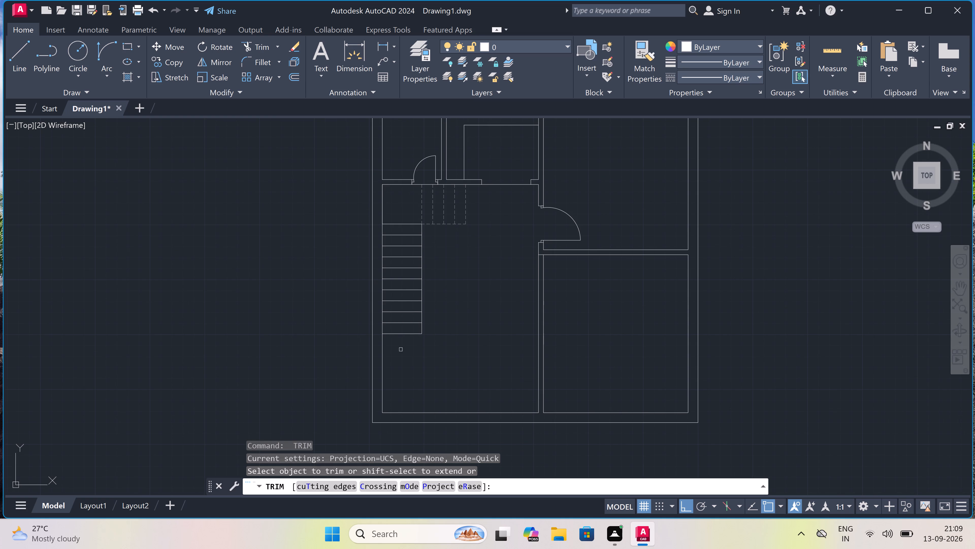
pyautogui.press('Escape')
# Draw an upward stair direction arrow from below the bottom tread to the fourth tread line below the landing, with a one-tread-long triangular head.
pyautogui.press('l')
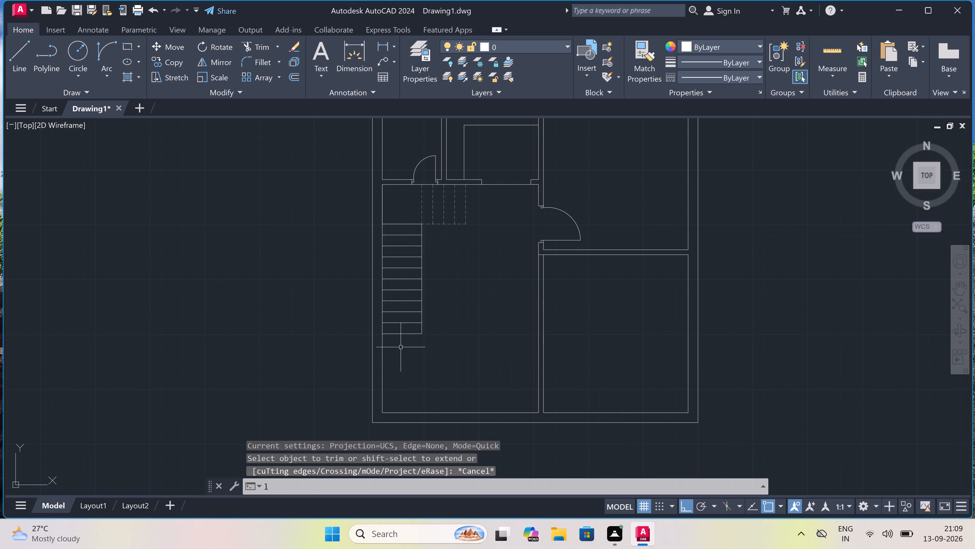
pyautogui.press('space')
pyautogui.click(401, 347)
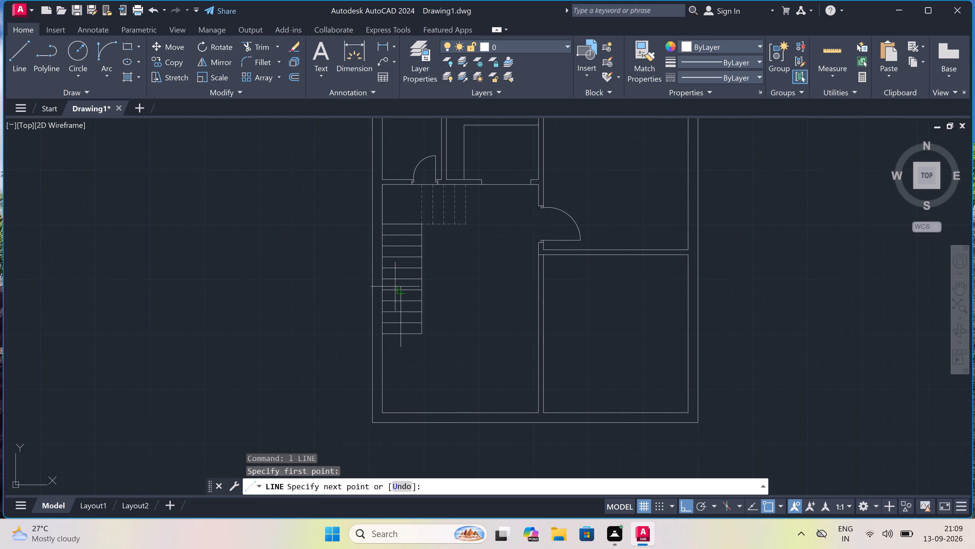
pyautogui.scroll(3, 397, 278)
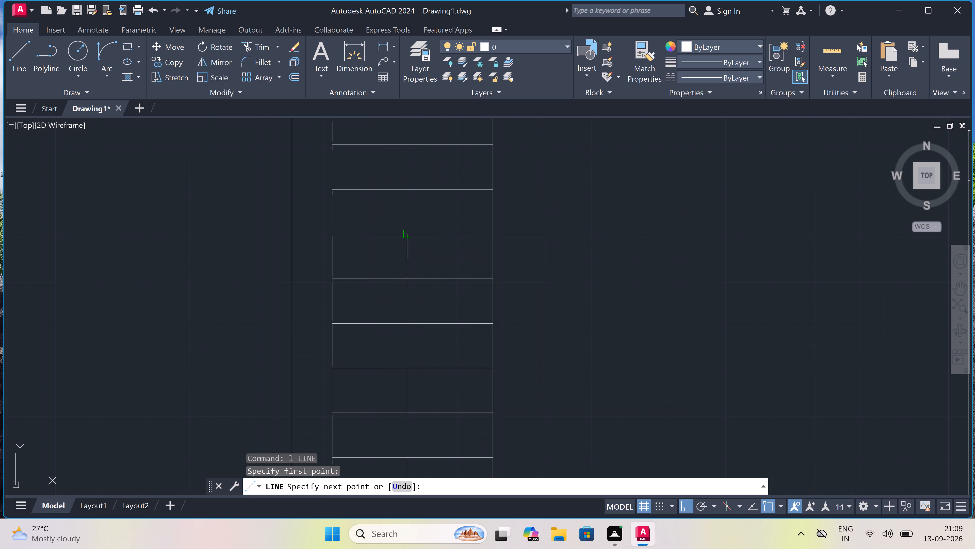
pyautogui.click(405, 235)
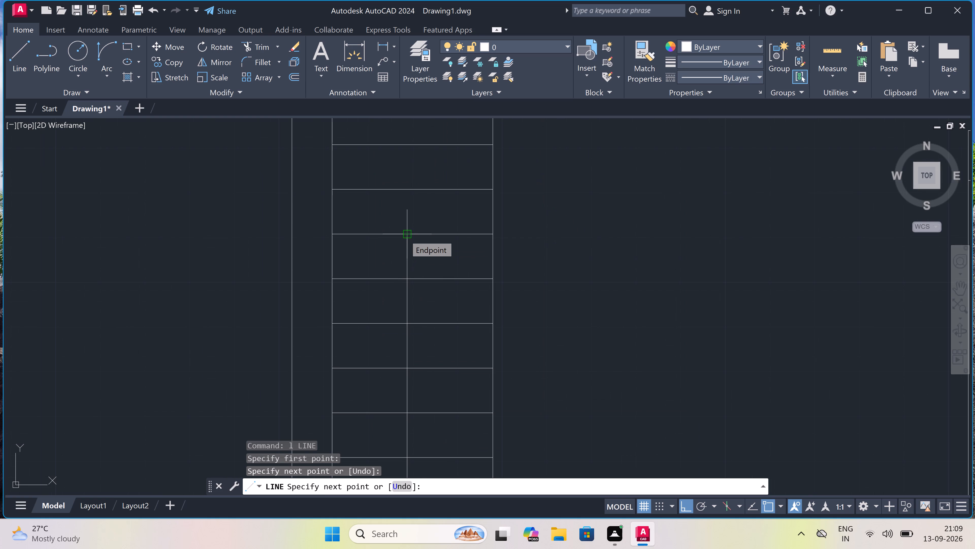
pyautogui.press('F8')
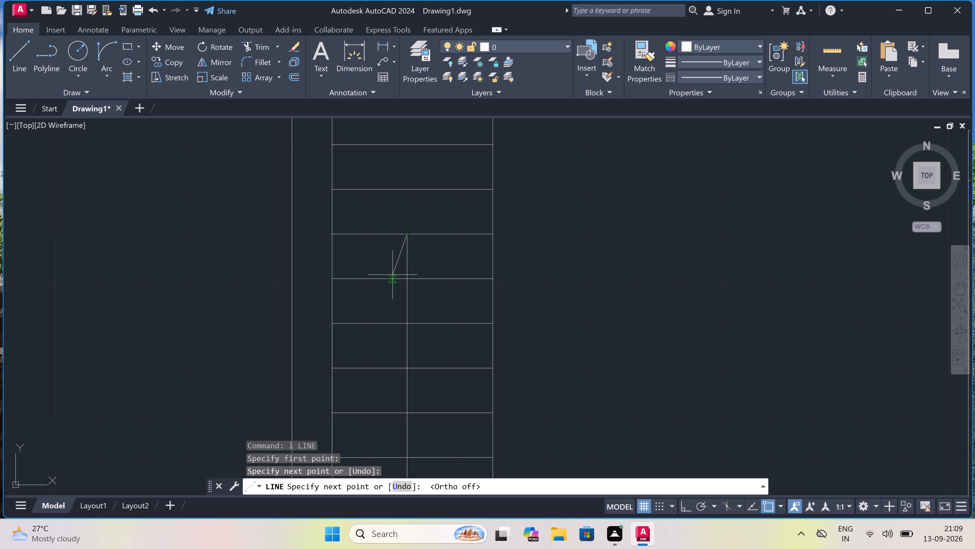
pyautogui.click(389, 280)
pyautogui.press('F8')
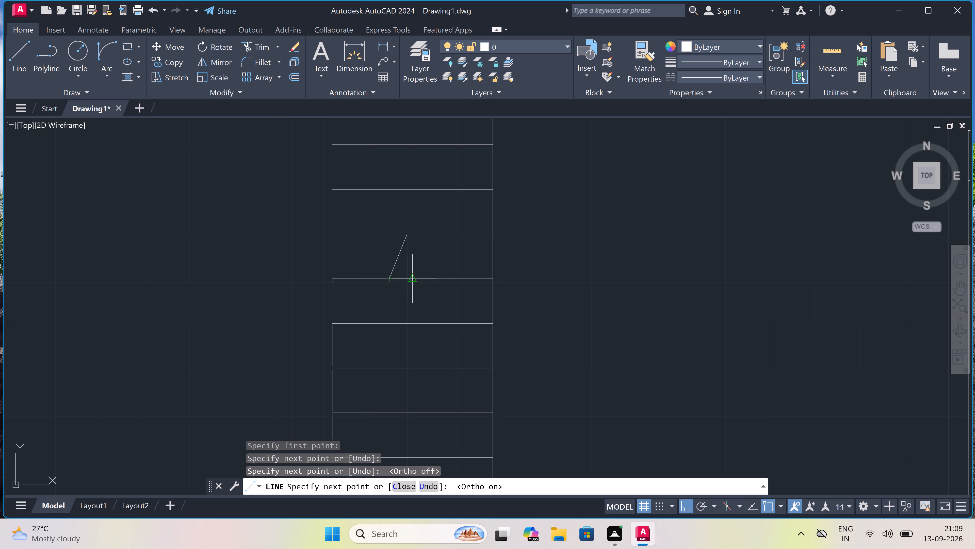
pyautogui.click(425, 278)
pyautogui.press('F8')
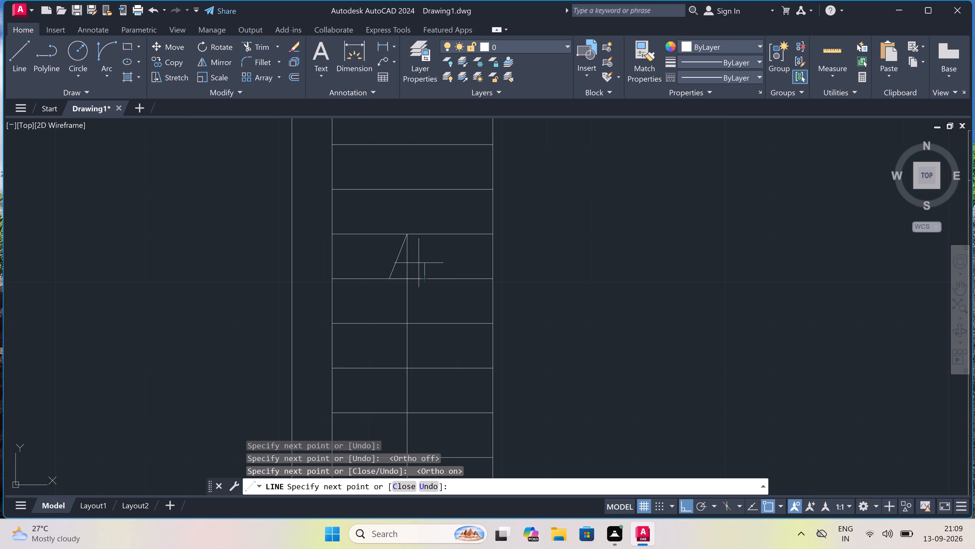
pyautogui.click(408, 237)
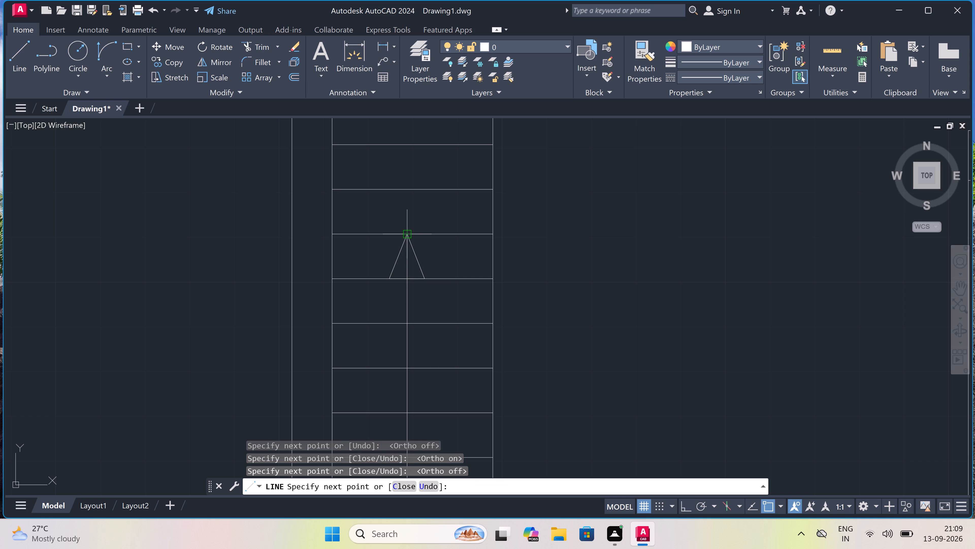
pyautogui.press('Escape')
# Trim the arrow shaft inside the triangular arrowhead.
pyautogui.press('t')
pyautogui.write('r')
pyautogui.press('space')
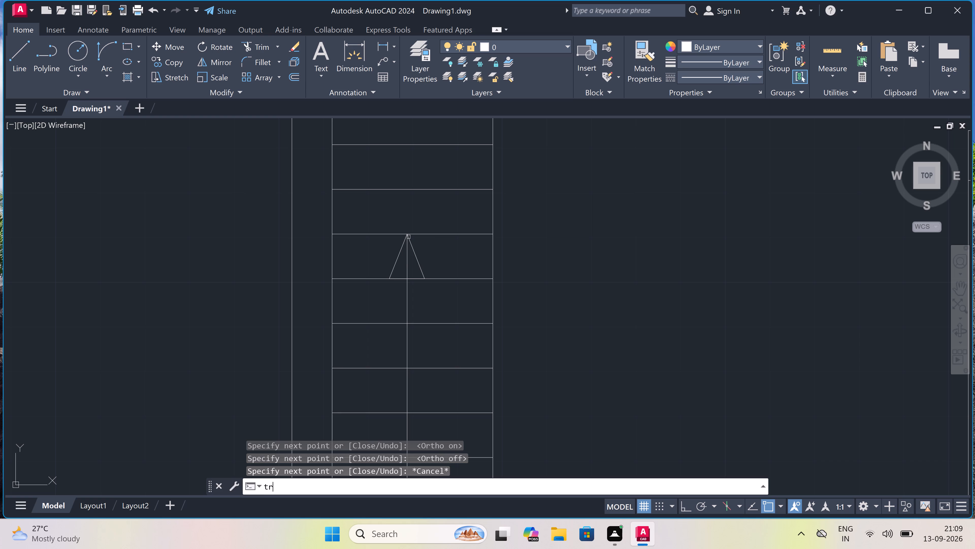
pyautogui.moveTo(411, 264); pyautogui.dragTo(407, 267)
pyautogui.click(404, 269)
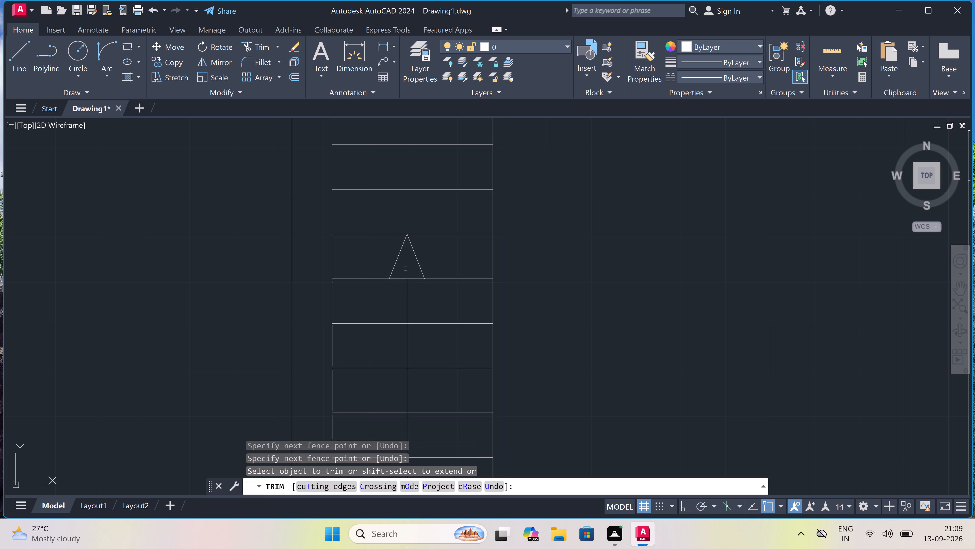
pyautogui.press('Escape')
# With Ortho on, draw a 5' wide window in the top outer wall of the upper-right room, with two jamb lines and a centre line.
pyautogui.scroll(-4, 406, 266)
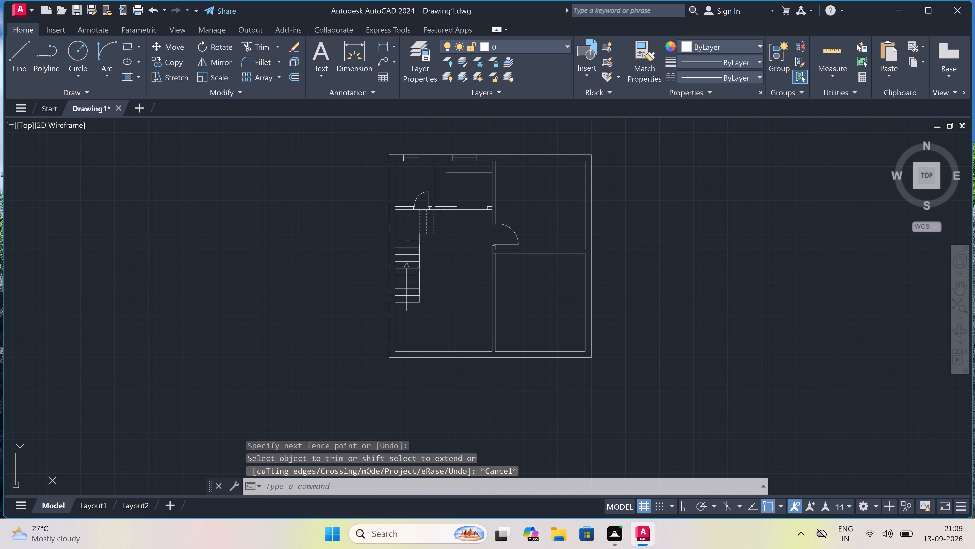
pyautogui.scroll(-1, 436, 266)
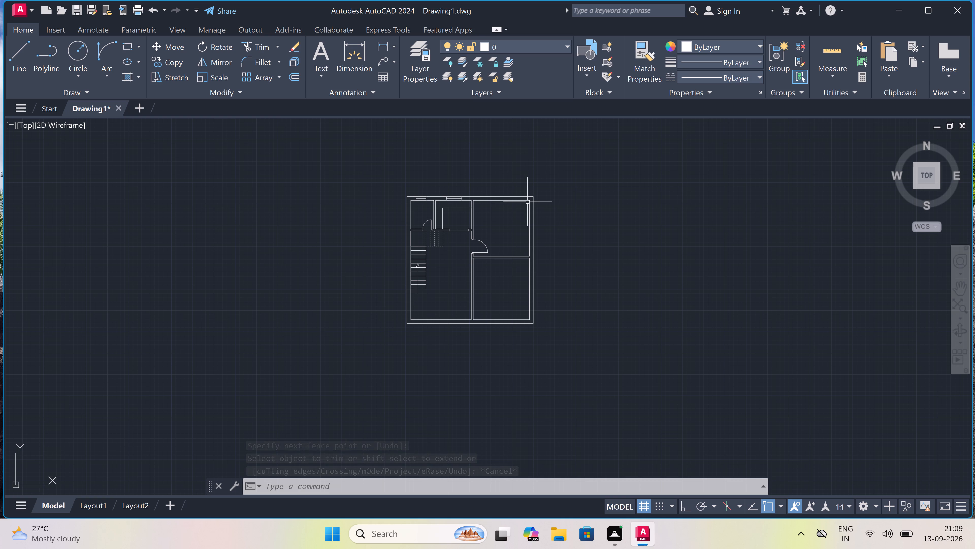
pyautogui.scroll(4, 507, 193)
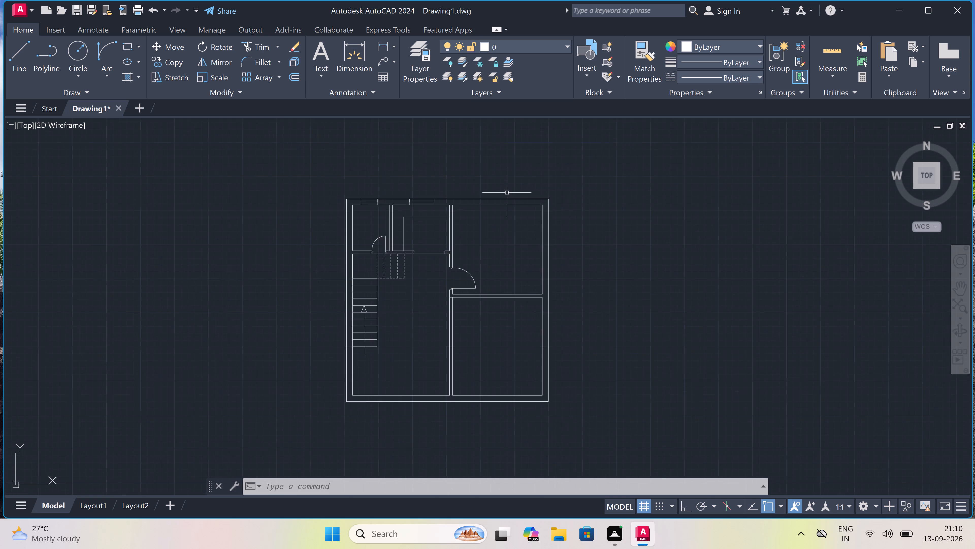
pyautogui.press('l')
pyautogui.press('space')
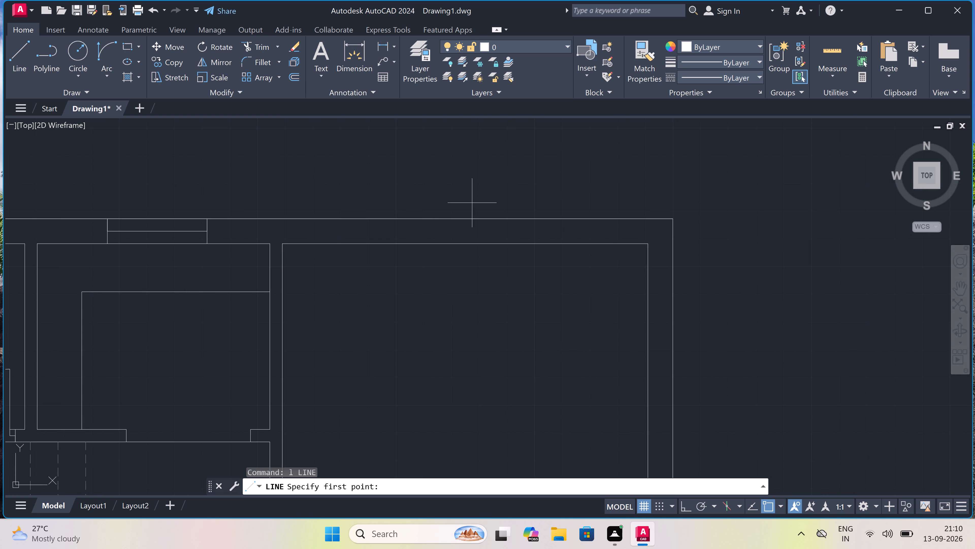
pyautogui.click(405, 223)
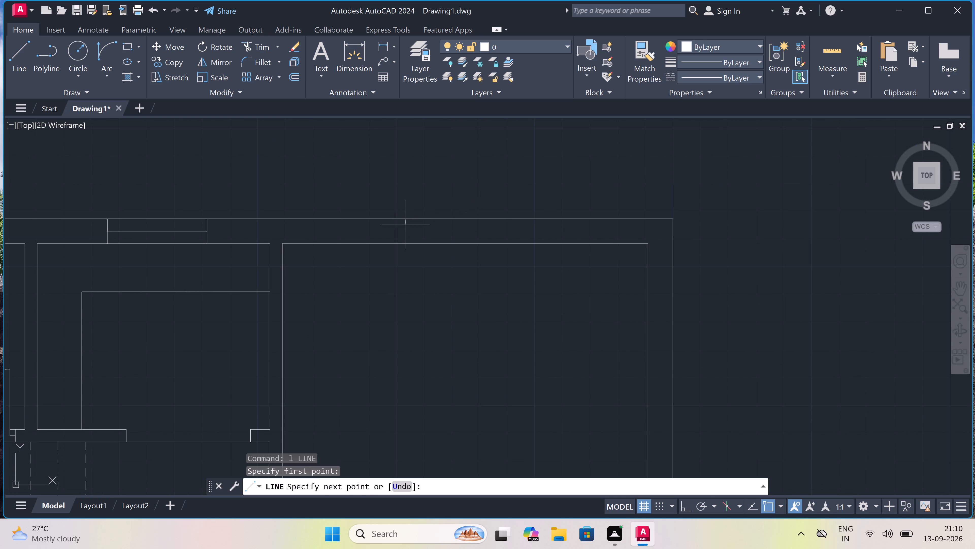
pyautogui.click(407, 241)
pyautogui.moveTo(407, 232); pyautogui.dragTo(421, 230)
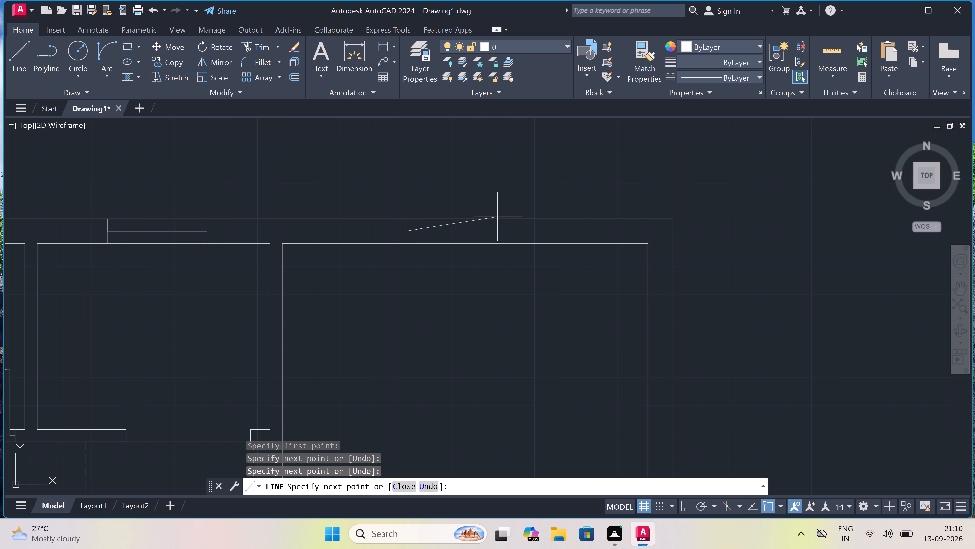
pyautogui.press('F8')
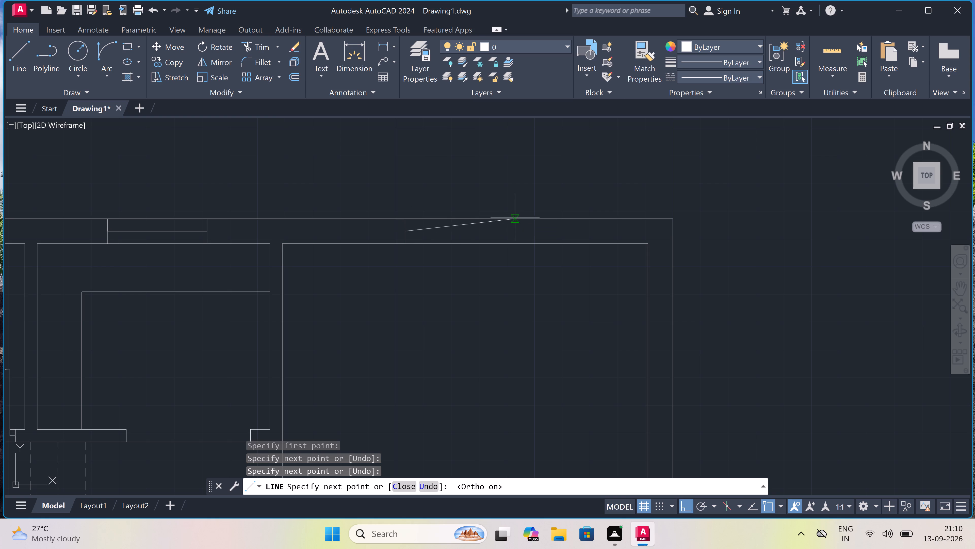
pyautogui.write("5'")
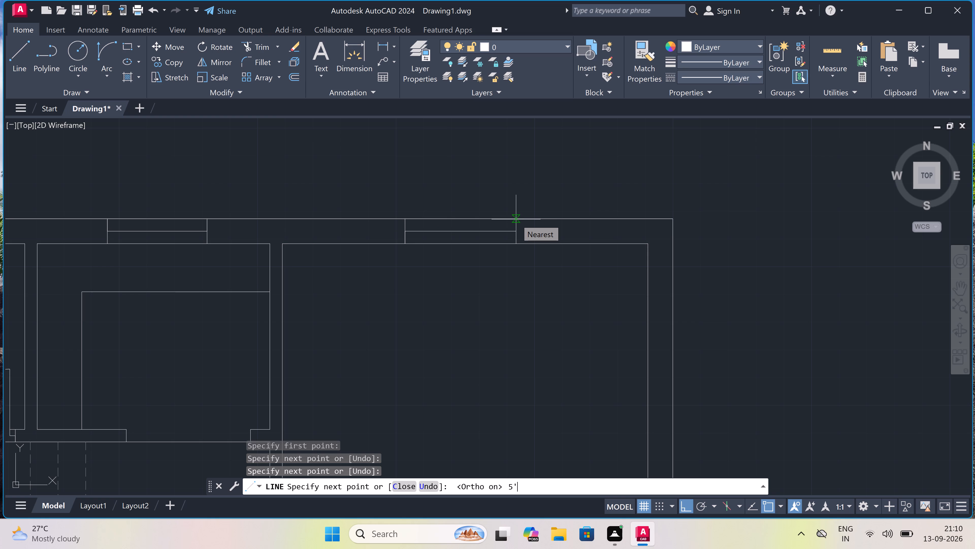
pyautogui.press('space')
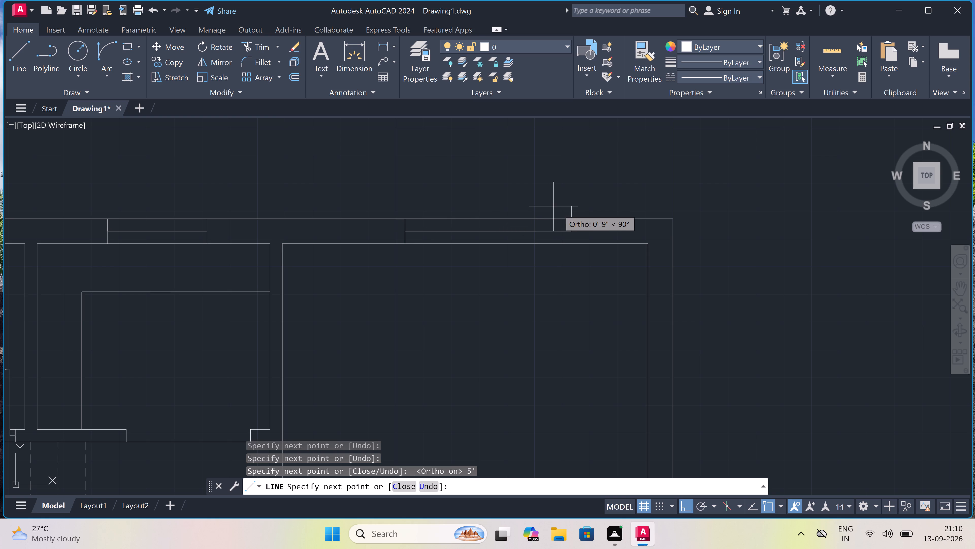
pyautogui.moveTo(569, 216); pyautogui.dragTo(569, 220)
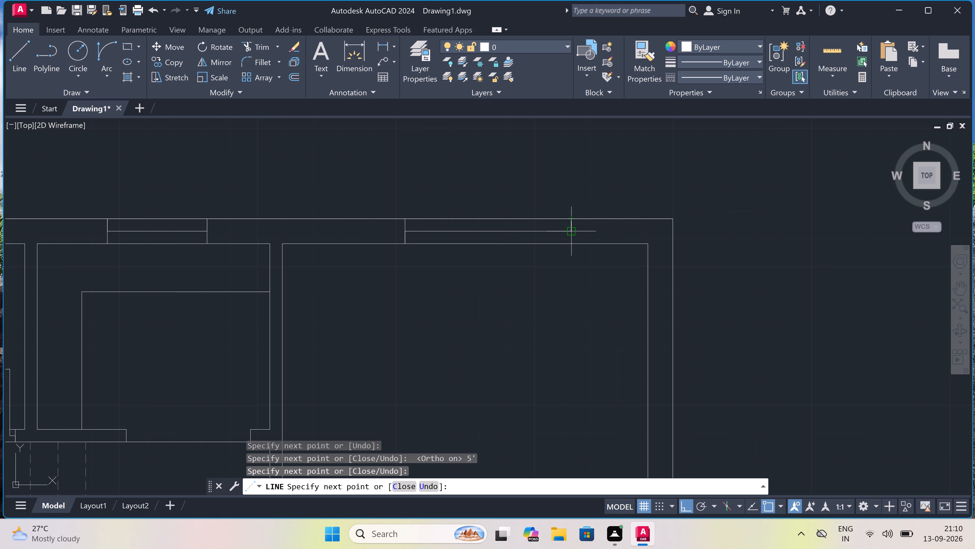
pyautogui.click(571, 244)
pyautogui.press('Escape')
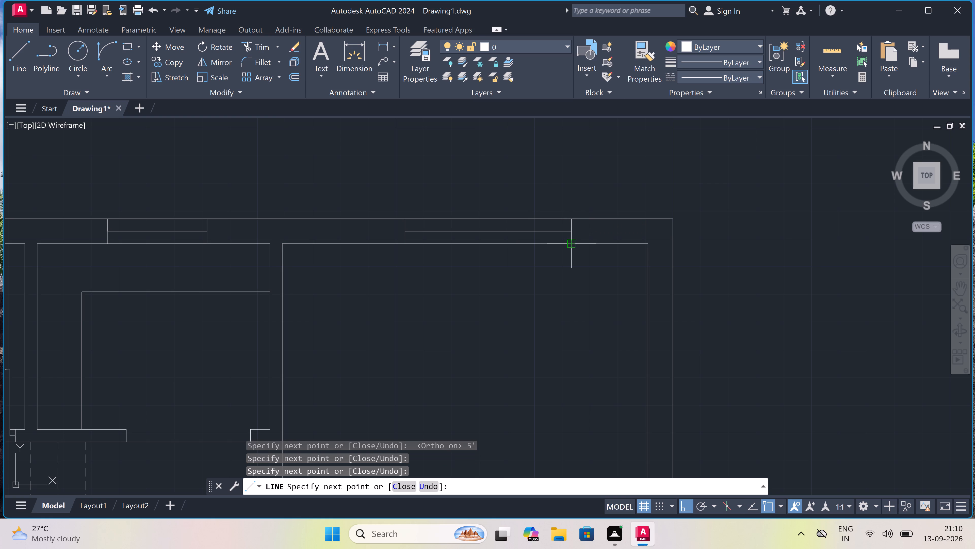
# Draw a 5' wide window in the bottom outer wall of the lower-right room, its right jamb aligned with the upper room's window.
pyautogui.scroll(-5, 550, 213)
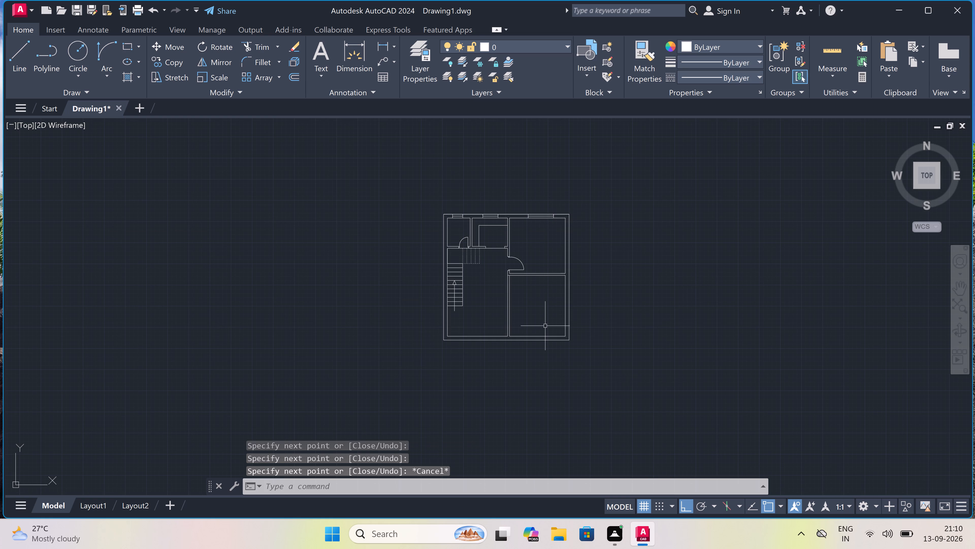
pyautogui.scroll(1, 538, 389)
pyautogui.scroll(-2, 532, 285)
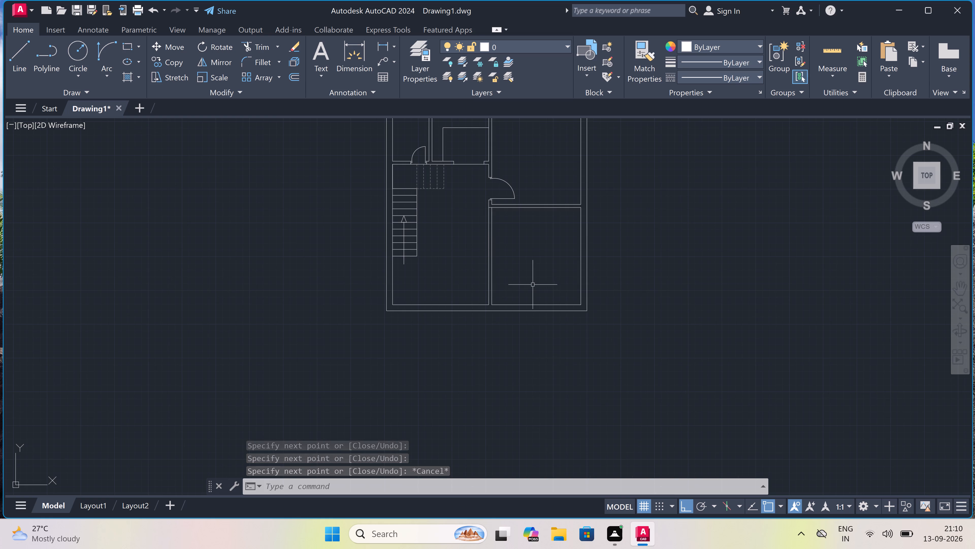
pyautogui.scroll(1, 528, 216)
pyautogui.scroll(1, 544, 232)
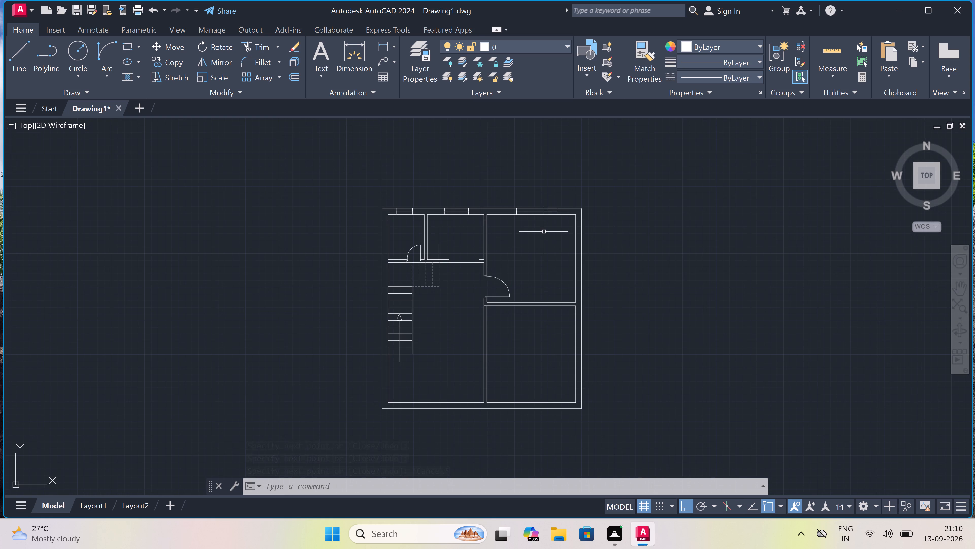
pyautogui.press('space')
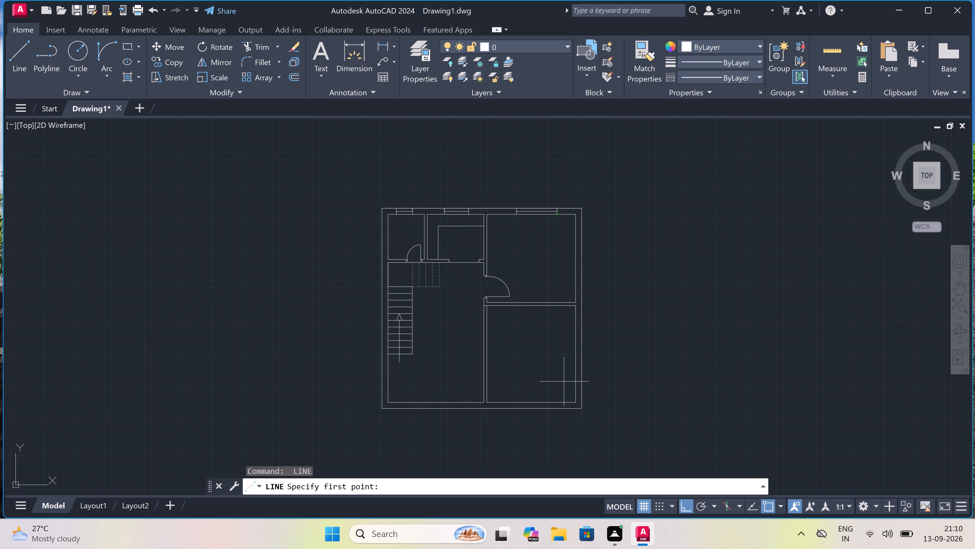
pyautogui.click(558, 401)
pyautogui.scroll(3, 558, 409)
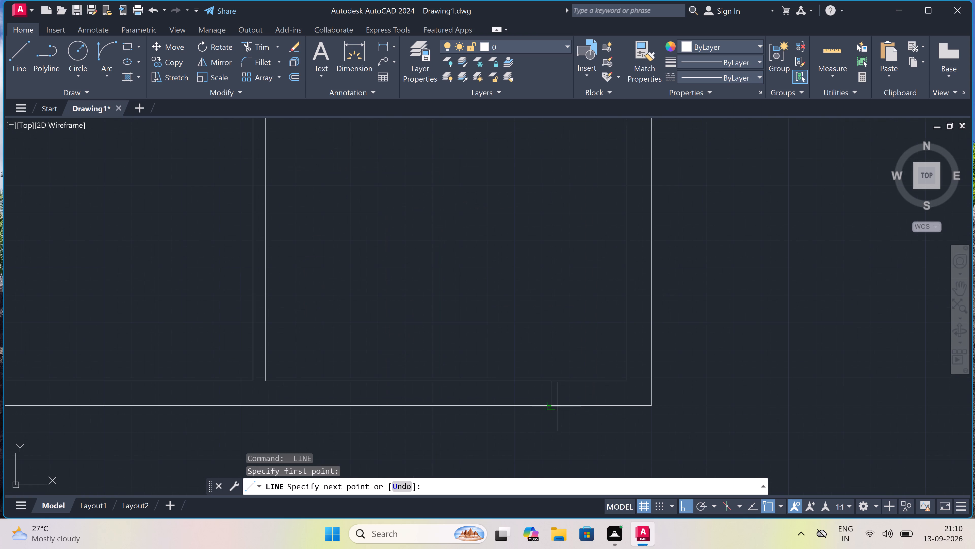
pyautogui.doubleClick(550, 403)
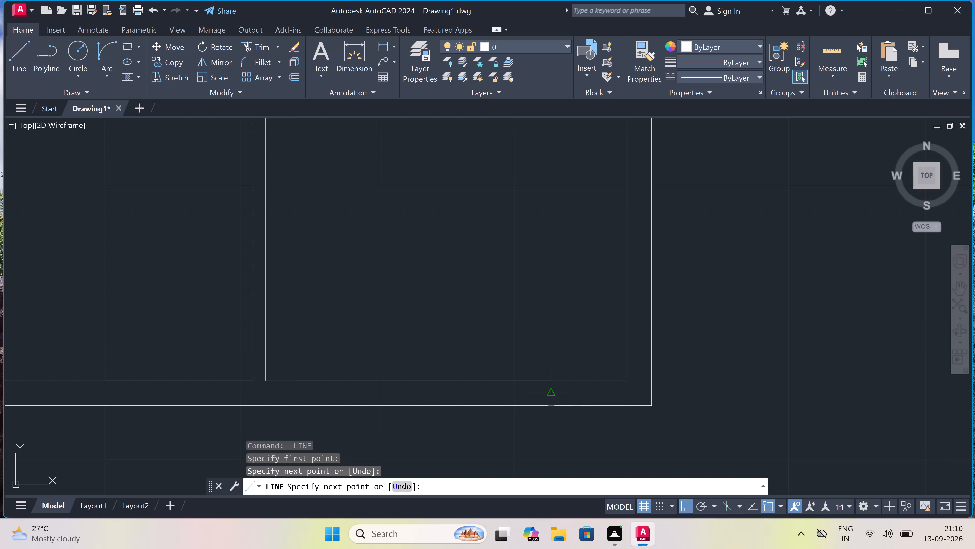
pyautogui.click(549, 393)
pyautogui.write("5'")
pyautogui.press('space')
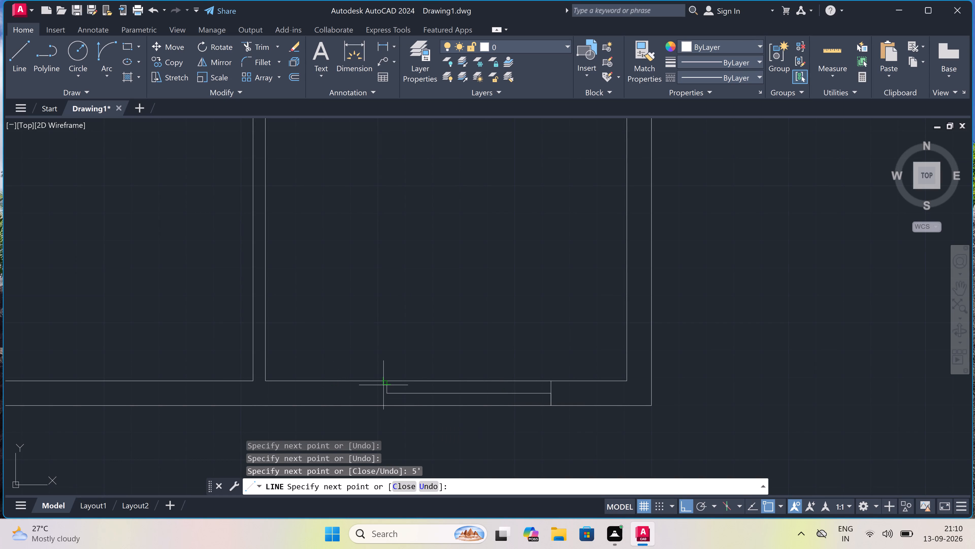
pyautogui.moveTo(386, 383); pyautogui.dragTo(386, 386)
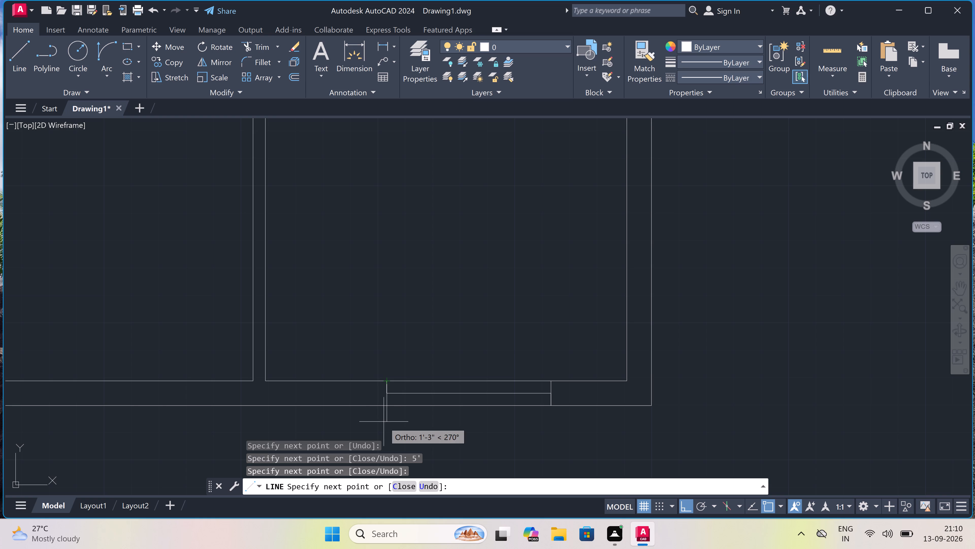
pyautogui.click(388, 407)
pyautogui.press('Escape')
# Draw a 4' wide window in the stair hall's bottom outer wall, starting just left of the central partition.
pyautogui.scroll(-2, 405, 333)
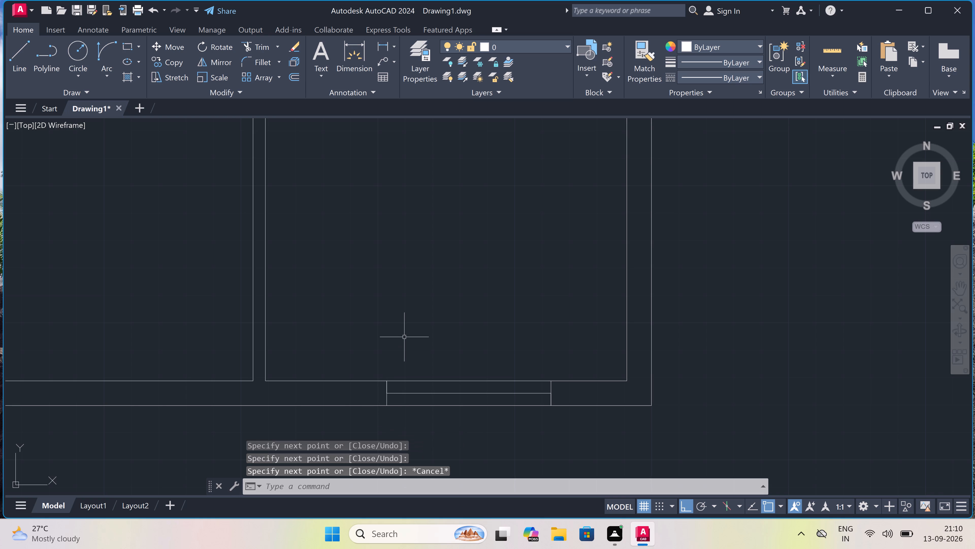
pyautogui.scroll(-1, 405, 333)
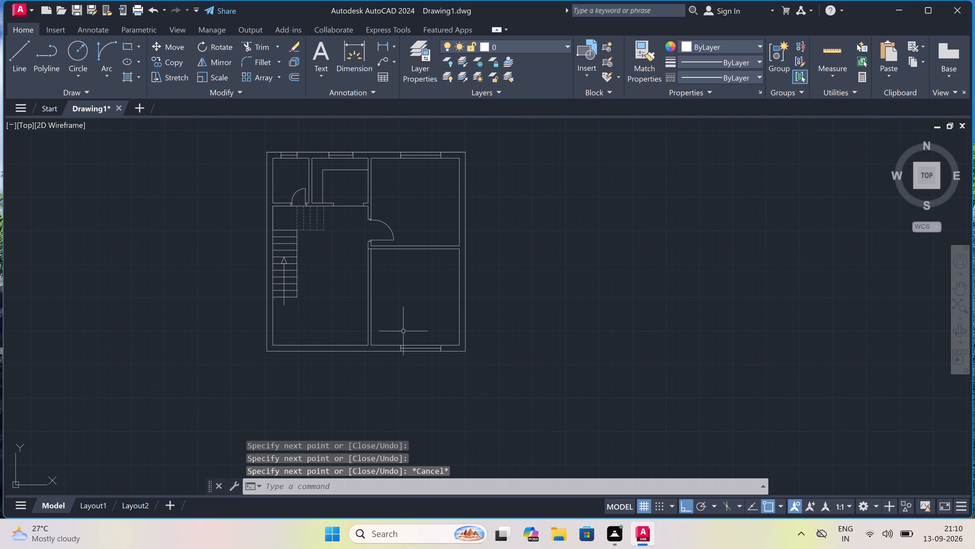
pyautogui.scroll(-2, 400, 330)
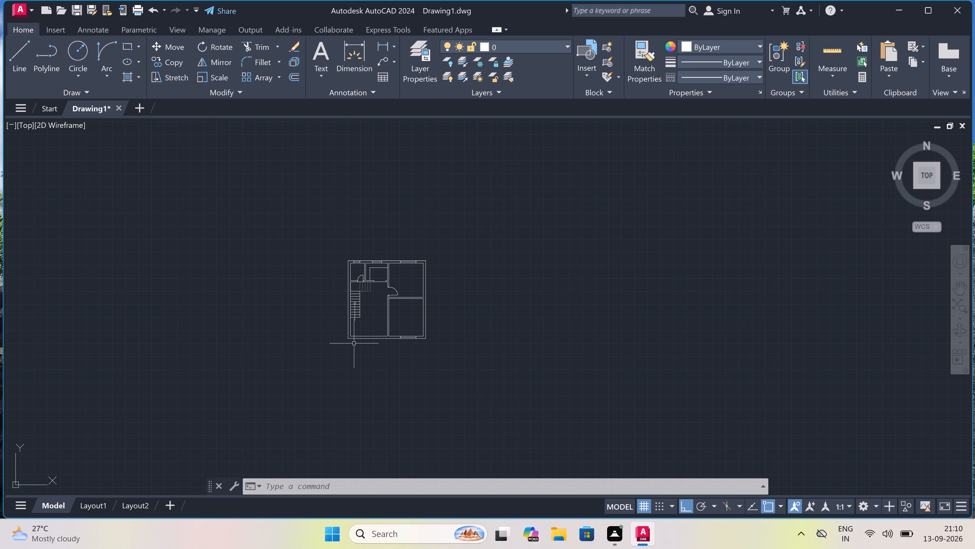
pyautogui.scroll(2, 354, 347)
pyautogui.scroll(2, 404, 309)
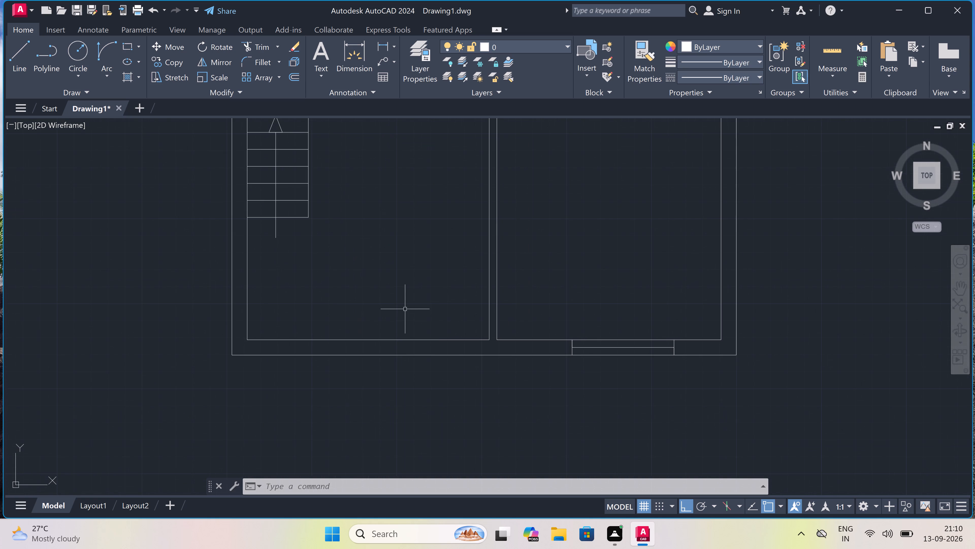
pyautogui.press('space')
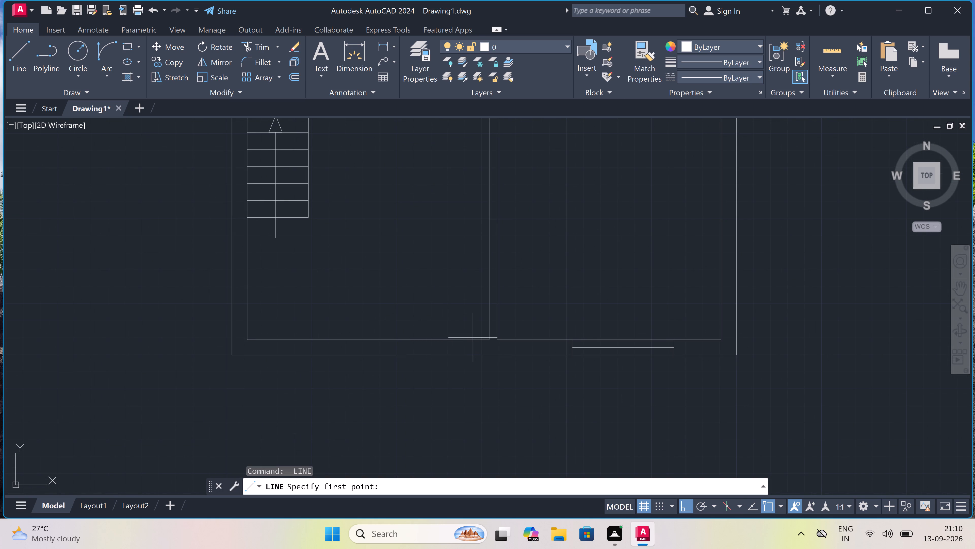
pyautogui.click(476, 341)
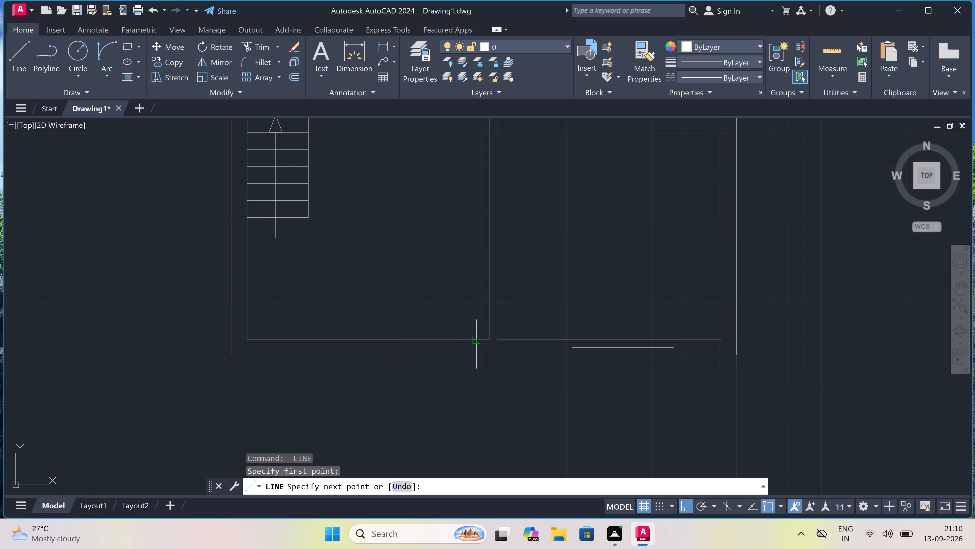
pyautogui.click(475, 357)
pyautogui.click(473, 351)
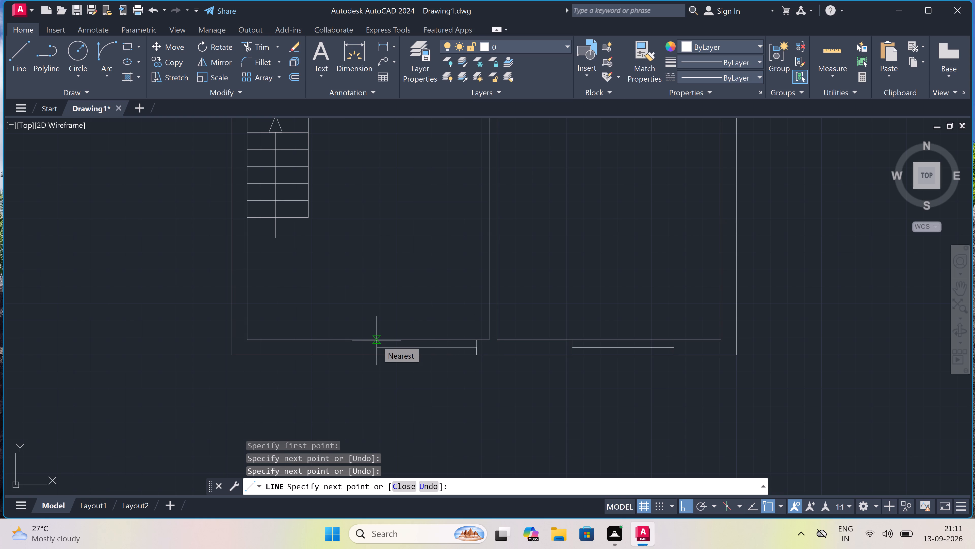
pyautogui.write("4'")
pyautogui.press('space')
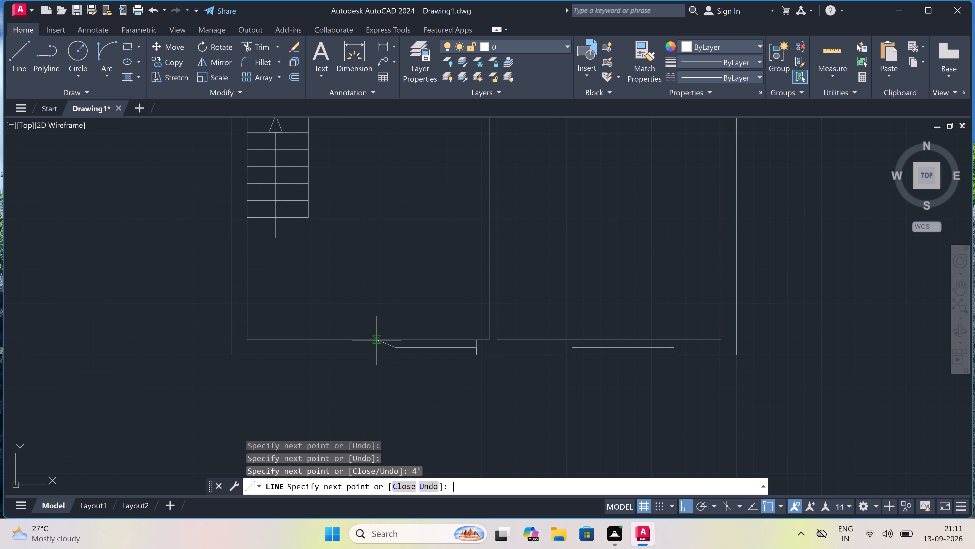
pyautogui.click(393, 338)
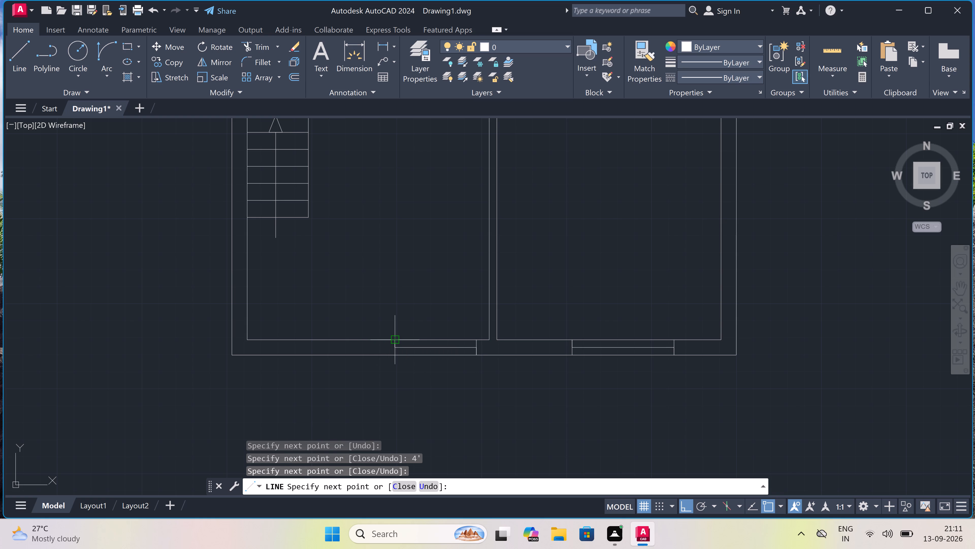
pyautogui.click(393, 355)
pyautogui.press('Escape')
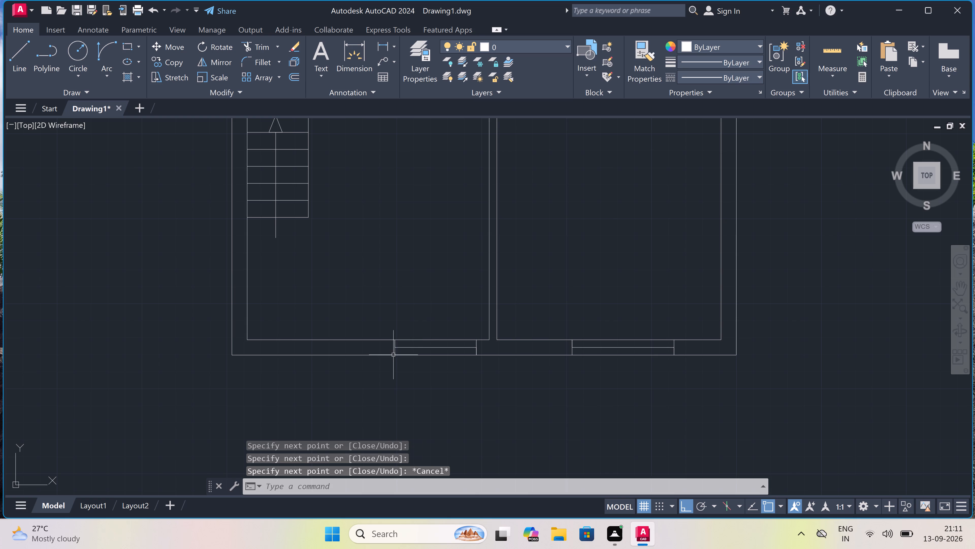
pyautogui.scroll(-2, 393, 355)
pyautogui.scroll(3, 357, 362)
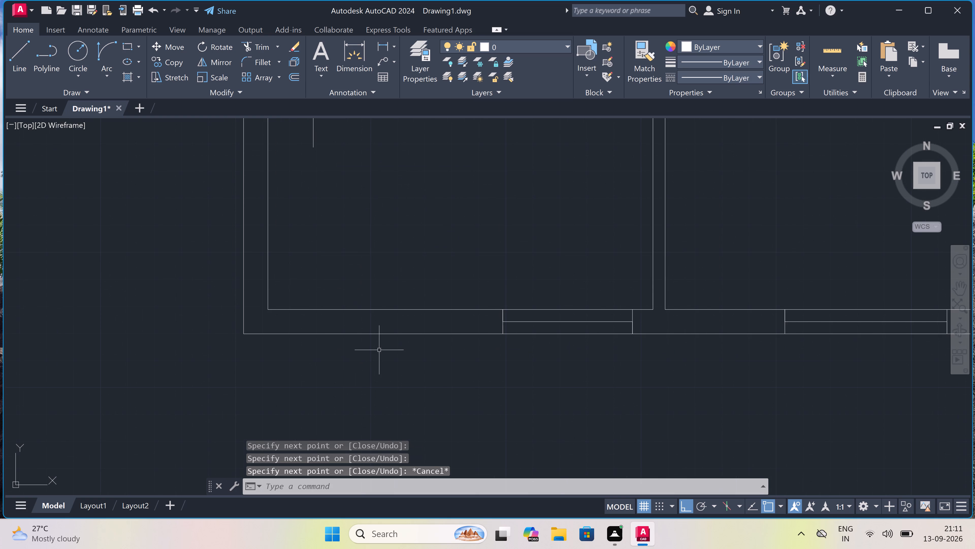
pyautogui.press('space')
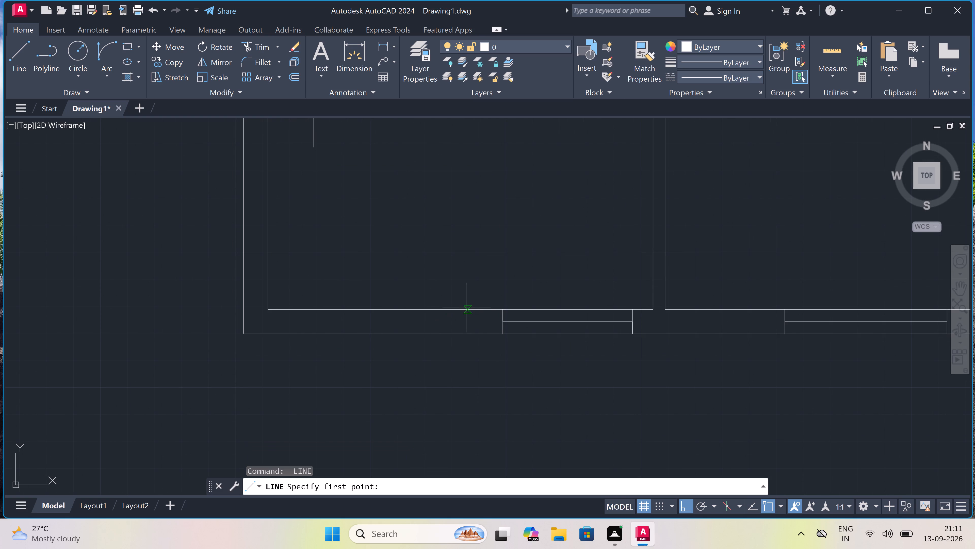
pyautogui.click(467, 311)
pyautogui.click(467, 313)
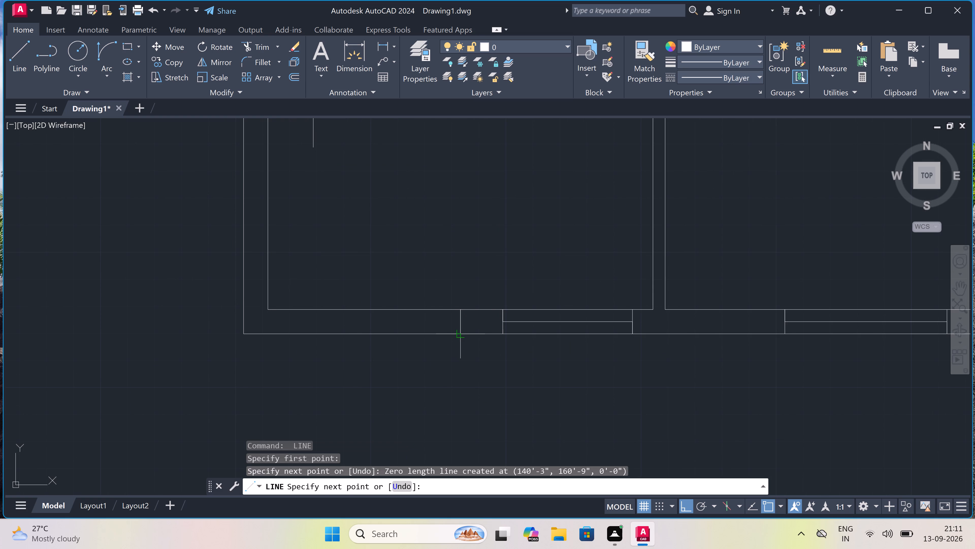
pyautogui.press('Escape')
# Draw a jamb line across the stair hall's bottom outer wall, a short distance left of the 4' window.
pyautogui.press('space')
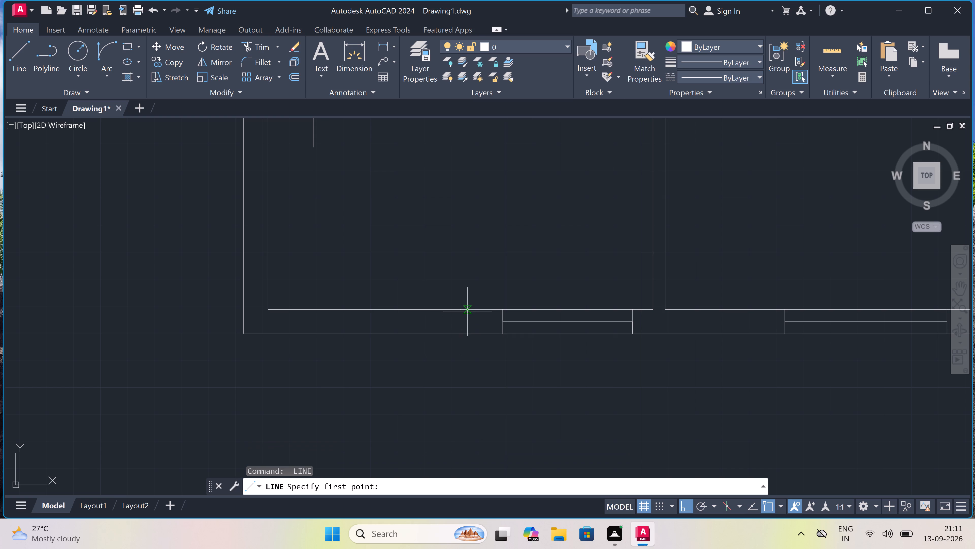
pyautogui.moveTo(471, 309); pyautogui.dragTo(470, 319)
pyautogui.click(468, 333)
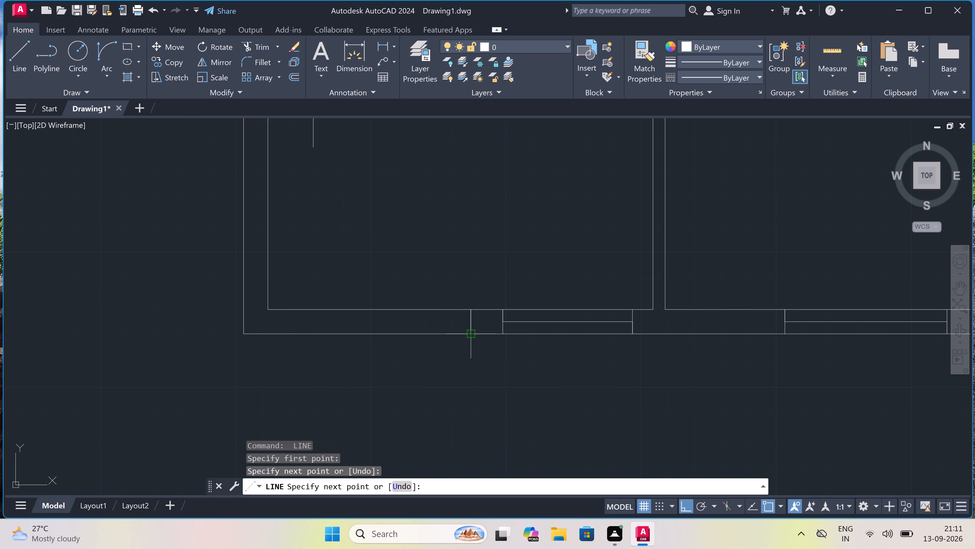
pyautogui.press('Escape')
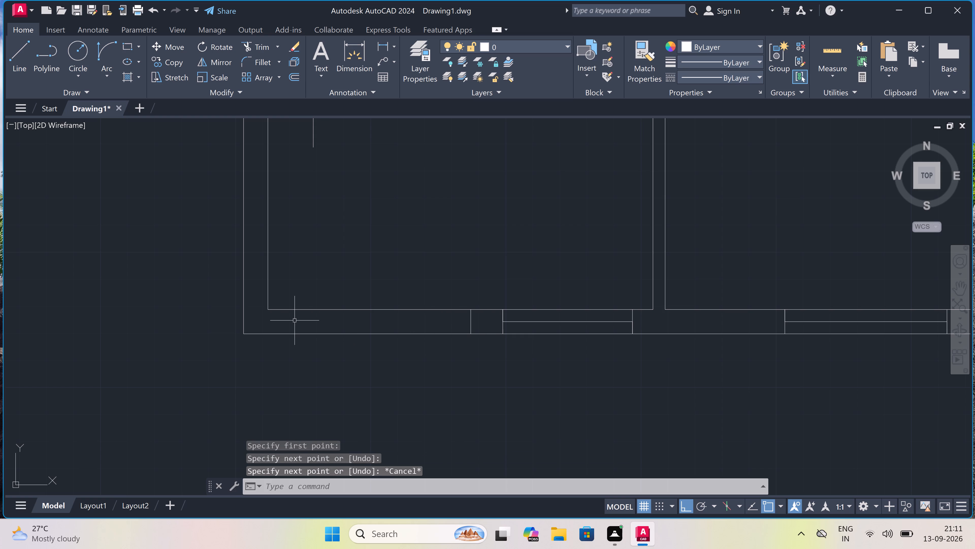
# Draw a second jamb line across the stair hall's bottom outer wall, a short distance right of the inner left corner.
pyautogui.press('space')
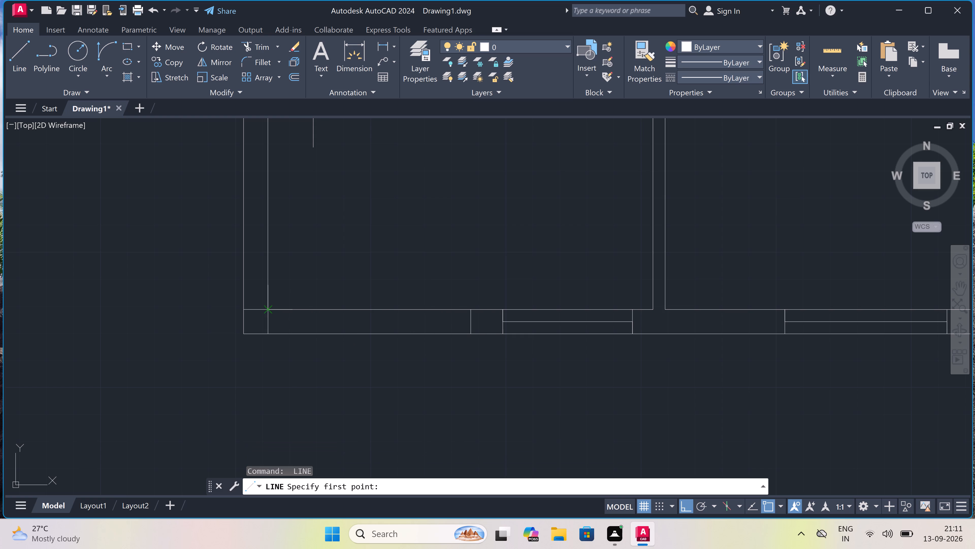
pyautogui.click(286, 308)
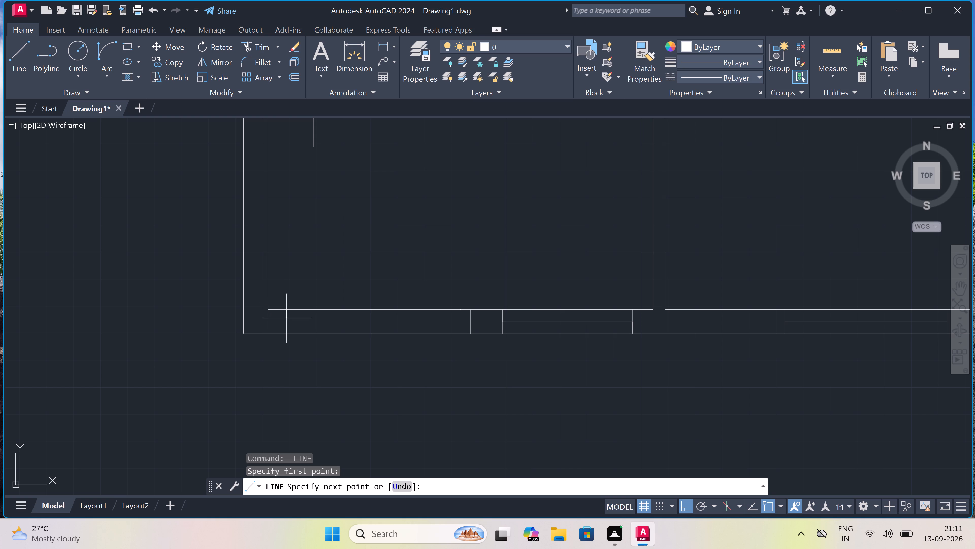
pyautogui.click(287, 332)
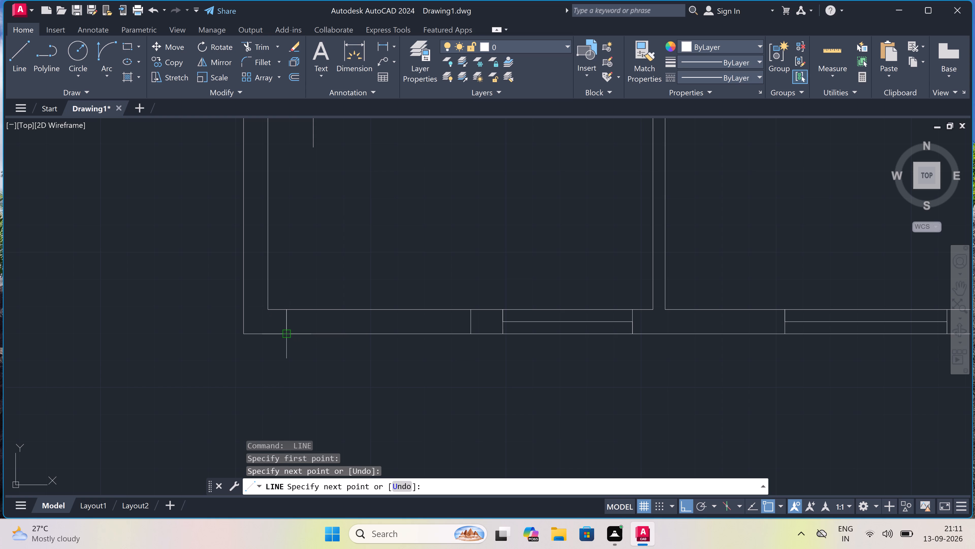
pyautogui.press('Escape')
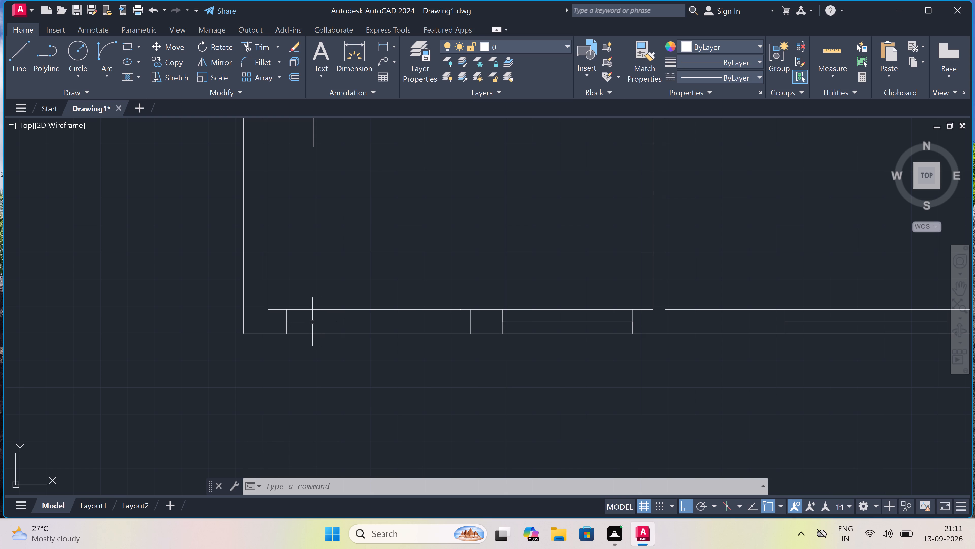
# With Ortho off, draw two crossing diagonals between the jamb lines of the opening in the stair hall's bottom outer wall.
pyautogui.press('space')
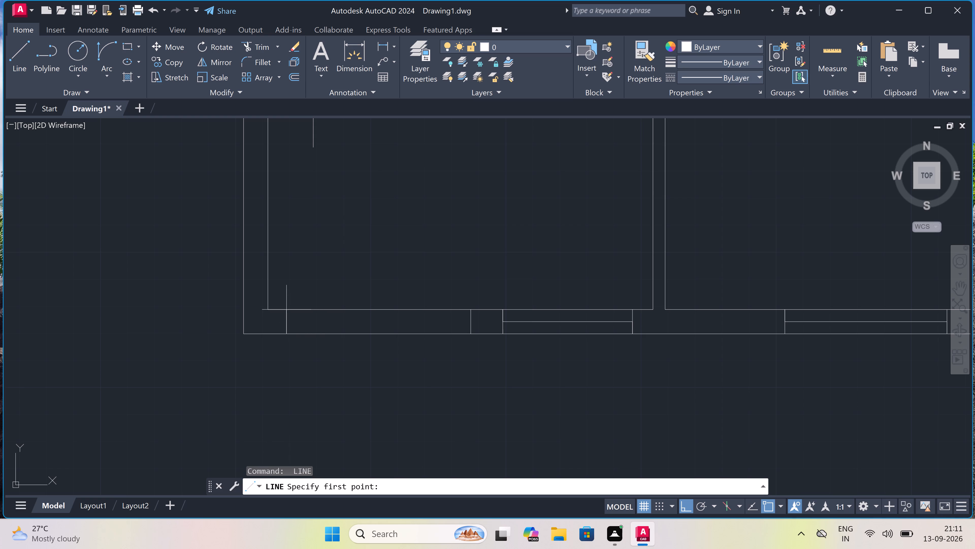
pyautogui.moveTo(286, 310); pyautogui.dragTo(308, 308)
pyautogui.press('F8')
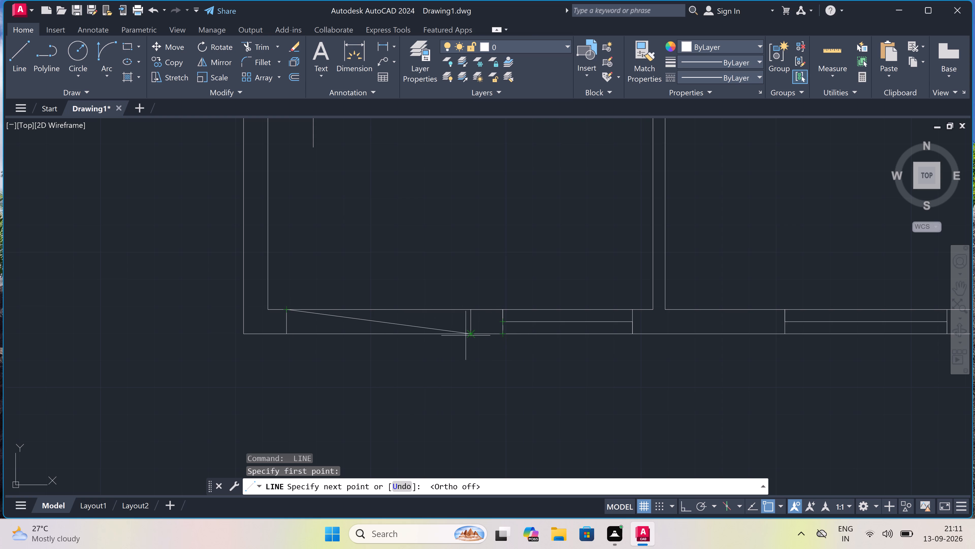
pyautogui.click(472, 332)
pyautogui.moveTo(469, 308); pyautogui.dragTo(460, 308)
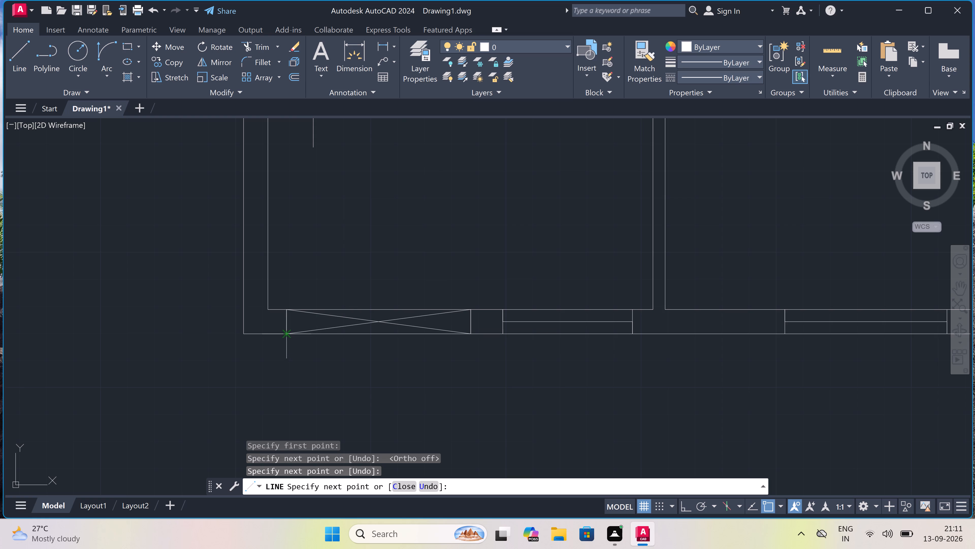
pyautogui.click(284, 332)
pyautogui.scroll(2, 287, 322)
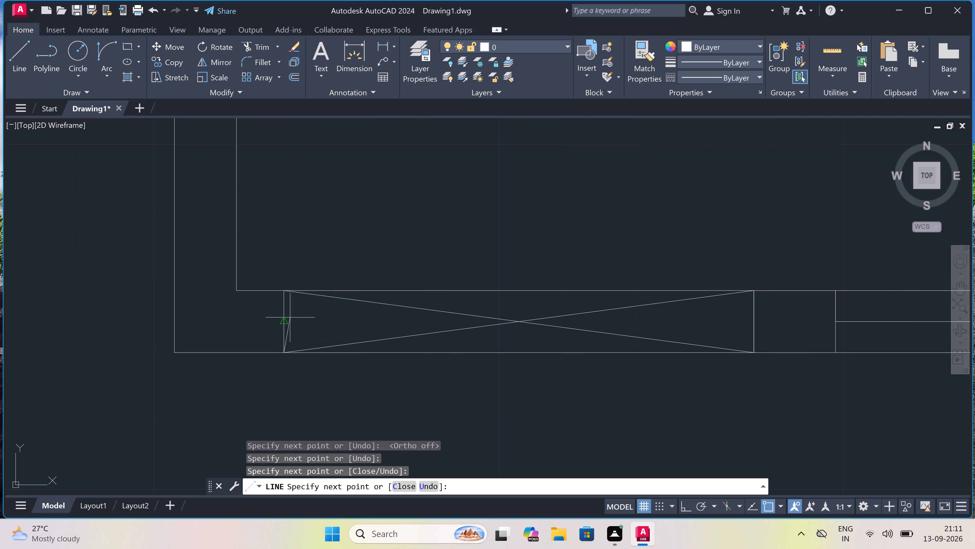
pyautogui.hotkey('ctrl', 'z')
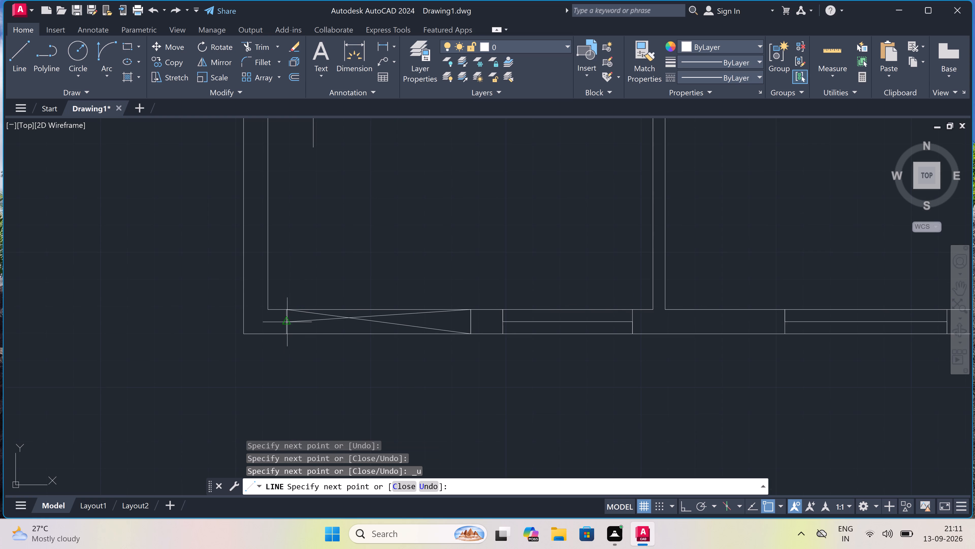
pyautogui.scroll(3, 284, 324)
pyautogui.click(291, 364)
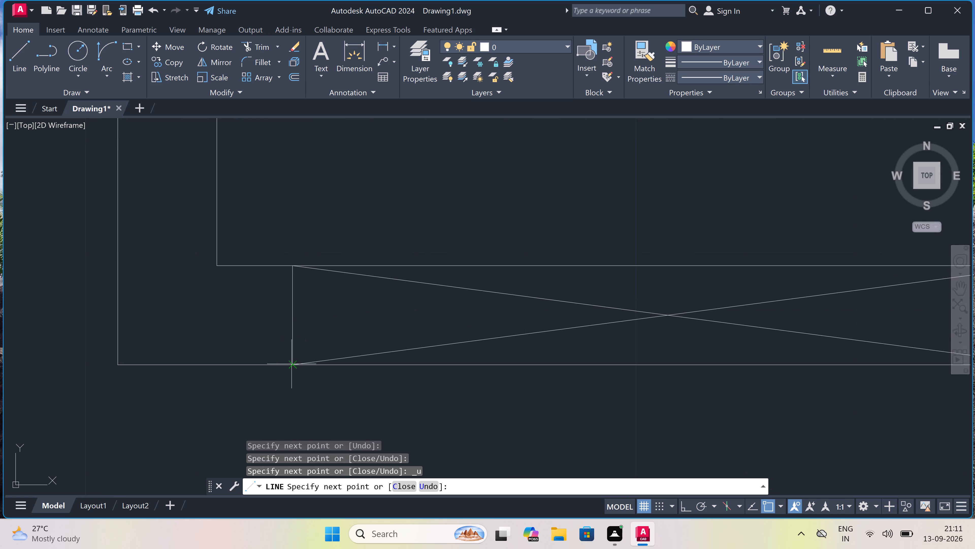
pyautogui.press('Escape')
# Add the multiline text label "G A T E", in spaced capitals, inside the stair hall just above the crossed opening.
pyautogui.scroll(-6, 297, 328)
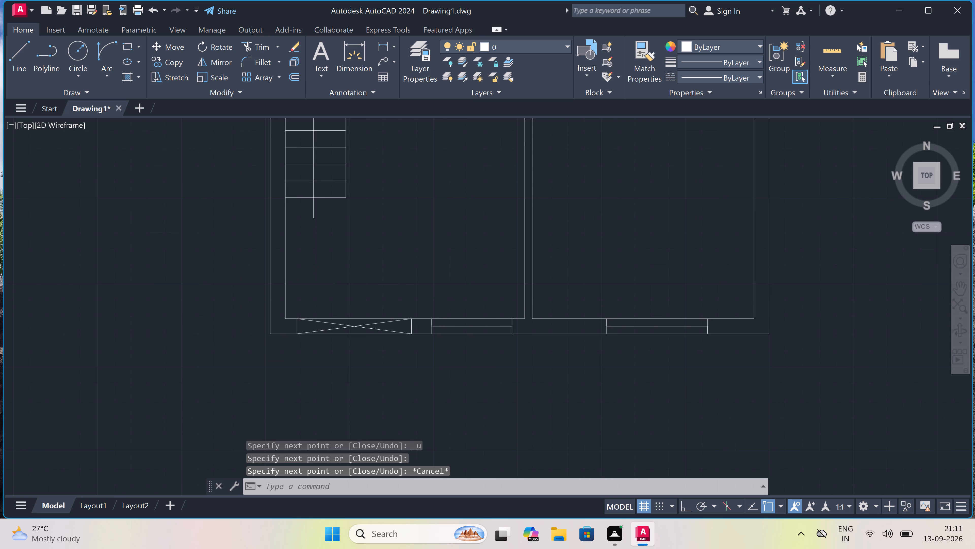
pyautogui.scroll(-1, 298, 328)
pyautogui.scroll(1, 251, 324)
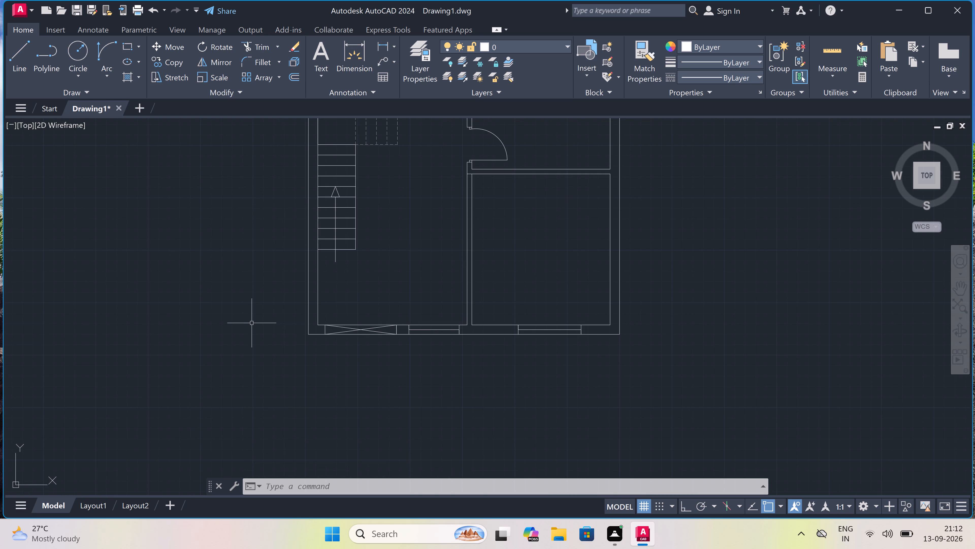
pyautogui.scroll(2, 327, 307)
pyautogui.write('mt')
pyautogui.press('space')
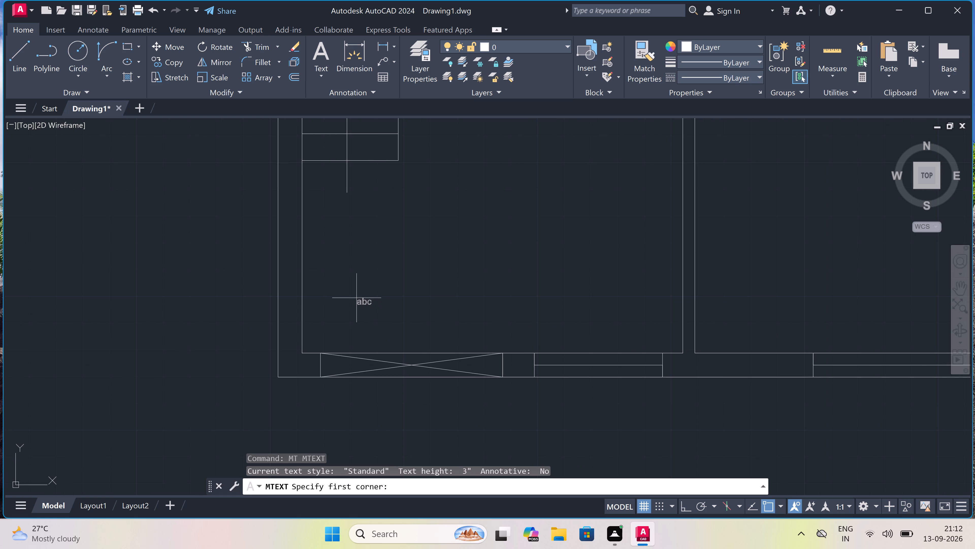
pyautogui.moveTo(345, 312); pyautogui.dragTo(352, 313)
pyautogui.click(498, 324)
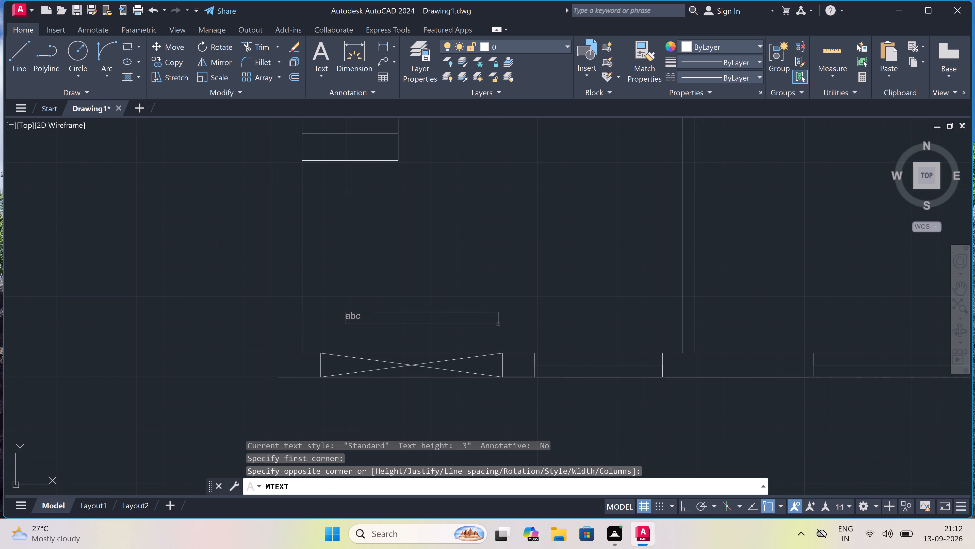
pyautogui.write('g a')
pyautogui.press('space')
pyautogui.write('t e')
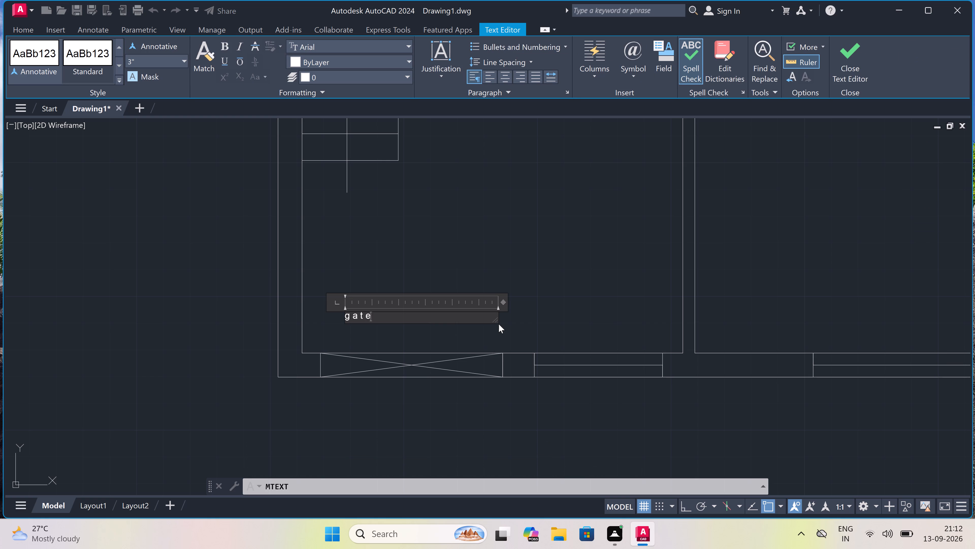
pyautogui.press('BackSpace')
pyautogui.press('BackSpace')
pyautogui.press('BackSpace')
pyautogui.press('BackSpace')
pyautogui.press('BackSpace')
pyautogui.press('BackSpace')
pyautogui.press('BackSpace')
pyautogui.press('BackSpace')
pyautogui.press('BackSpace')
pyautogui.press('BackSpace')
pyautogui.press('BackSpace')
pyautogui.press('BackSpace')
pyautogui.write('G A')
pyautogui.press('space')
pyautogui.write('T')
pyautogui.press('space')
pyautogui.press('e')
pyautogui.click(464, 282)
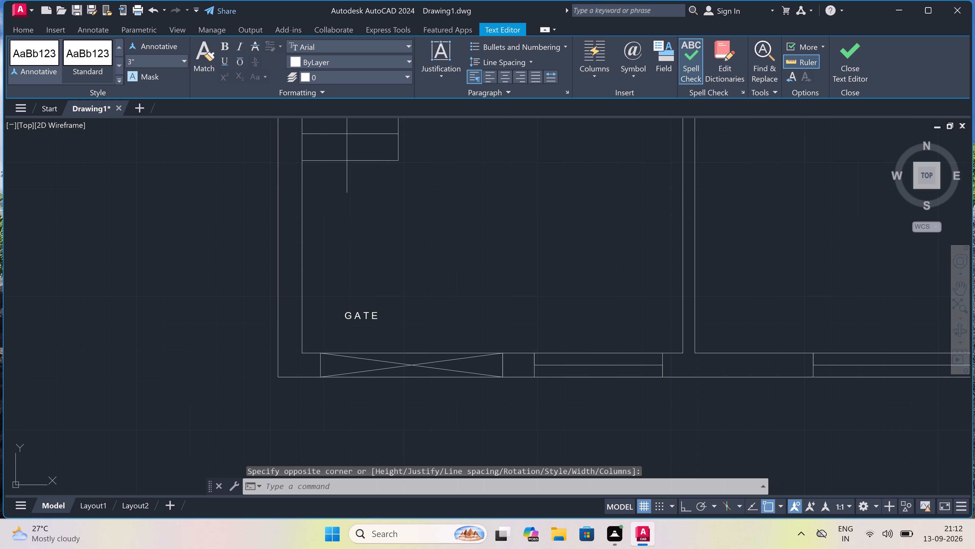
# Label the small upper-left room with multiline text "TOILET" and, on a second line, "4'6"X5'7"".
pyautogui.scroll(-5, 462, 282)
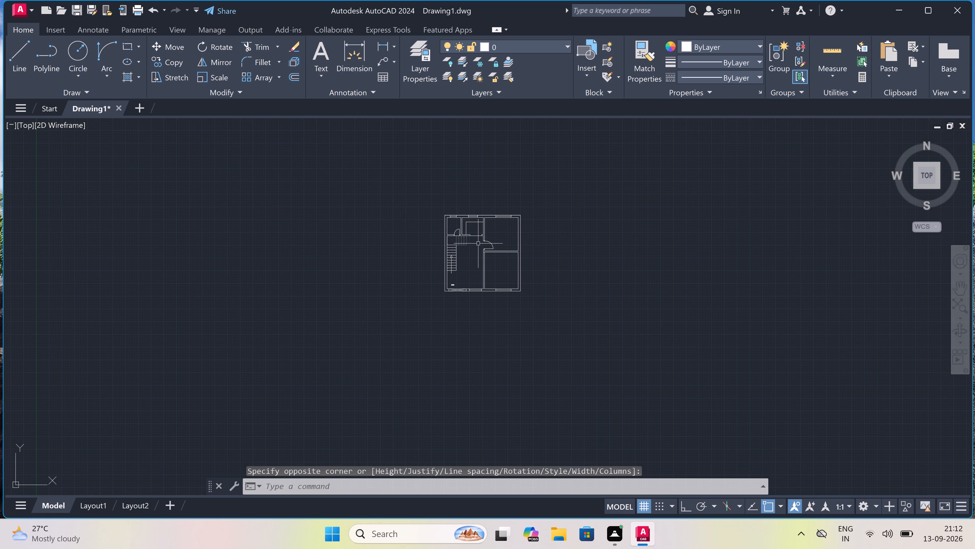
pyautogui.scroll(4, 464, 218)
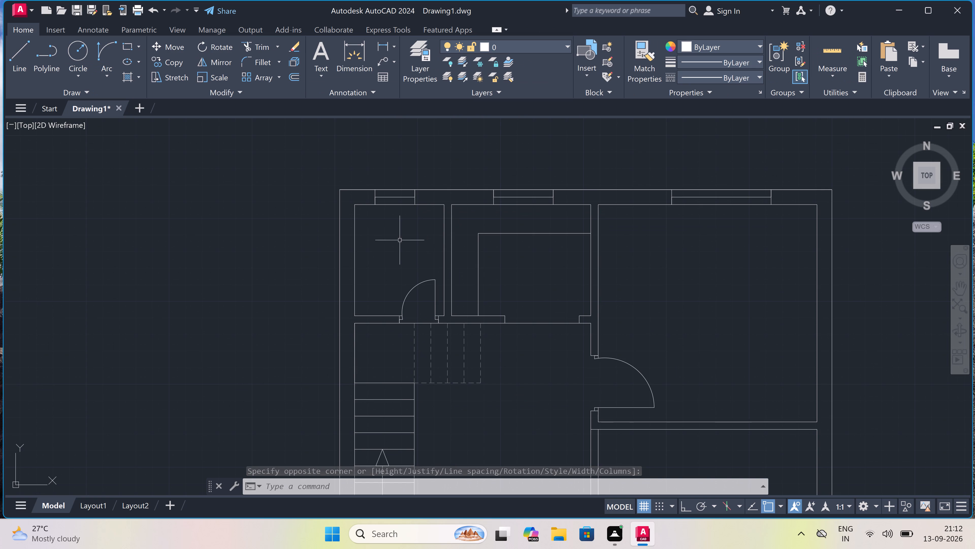
pyautogui.scroll(2, 400, 235)
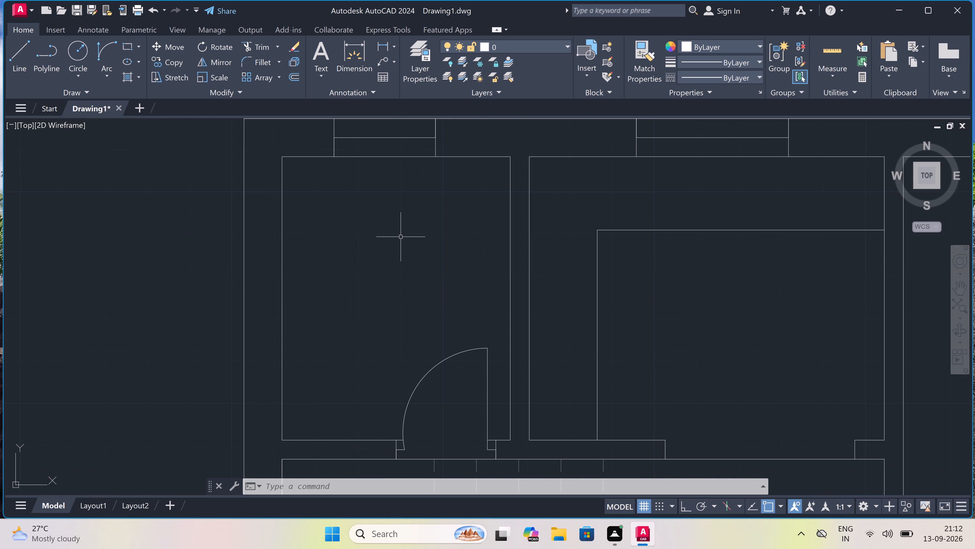
pyautogui.press('space')
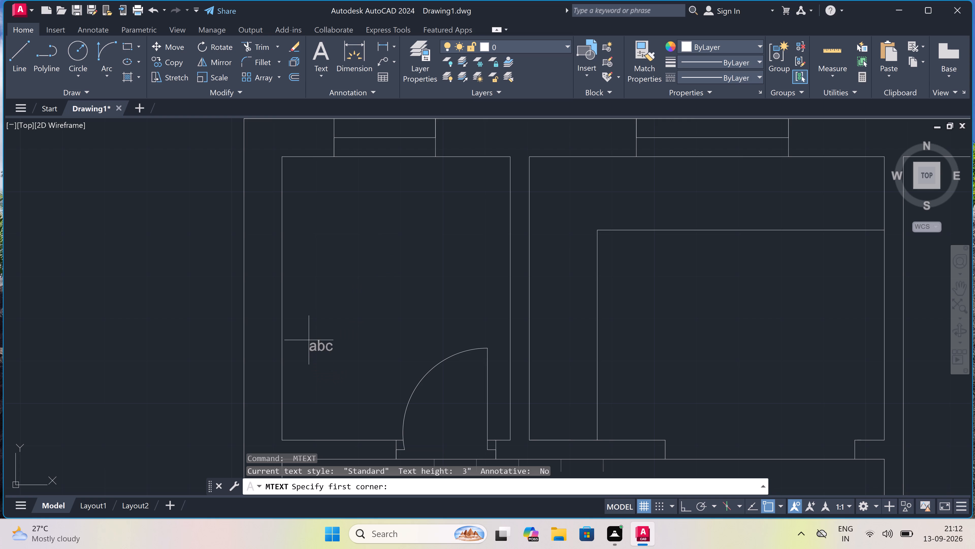
pyautogui.moveTo(309, 321); pyautogui.dragTo(320, 322)
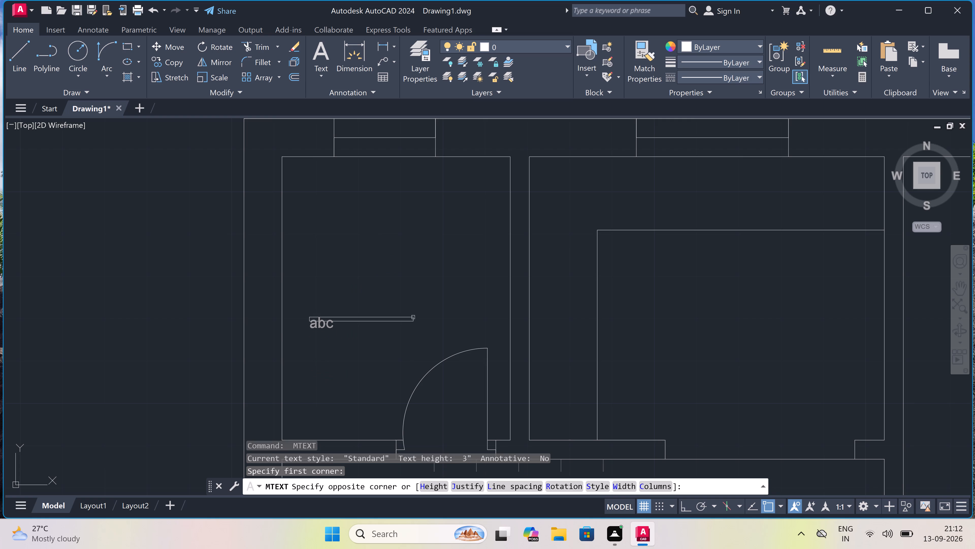
pyautogui.click(471, 337)
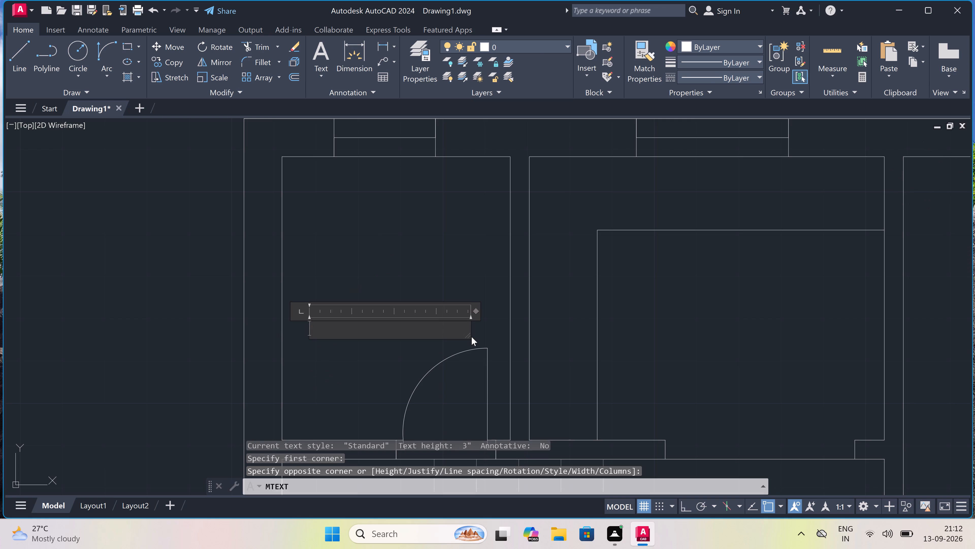
pyautogui.write('TOILET')
pyautogui.press('Return')
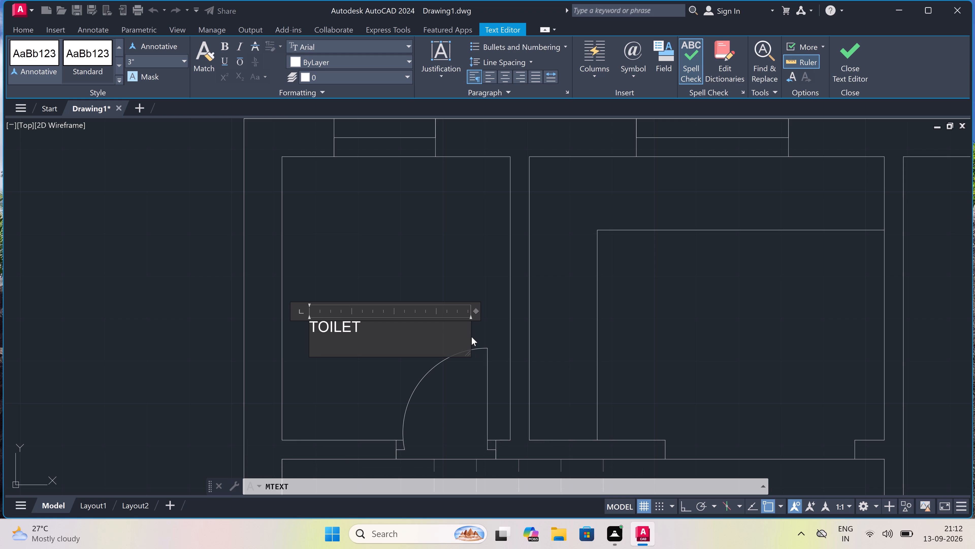
pyautogui.write("4'")
pyautogui.write('6"X')
pyautogui.write("5'")
pyautogui.write('7"')
pyautogui.click(411, 264)
# Label the upper-middle room with multiline text "KITCHEN" and, on a second line, "7'0"X5'7"", inside the counter outline.
pyautogui.scroll(-4, 410, 262)
pyautogui.scroll(1, 560, 292)
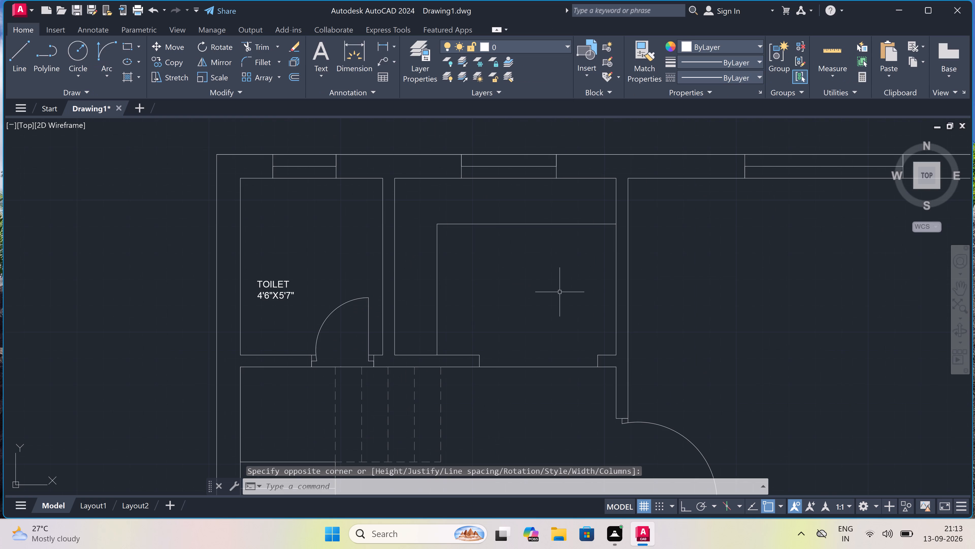
pyautogui.press('space')
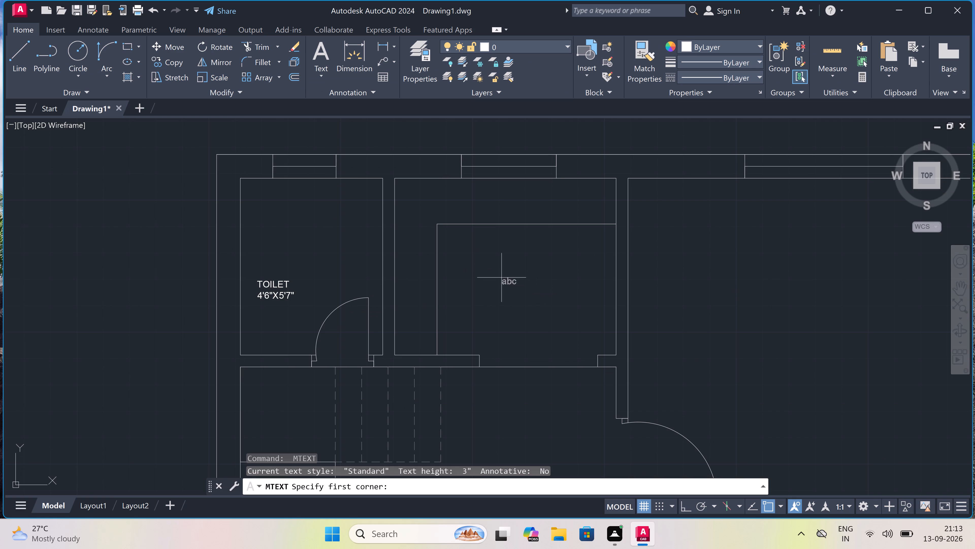
pyautogui.click(461, 278)
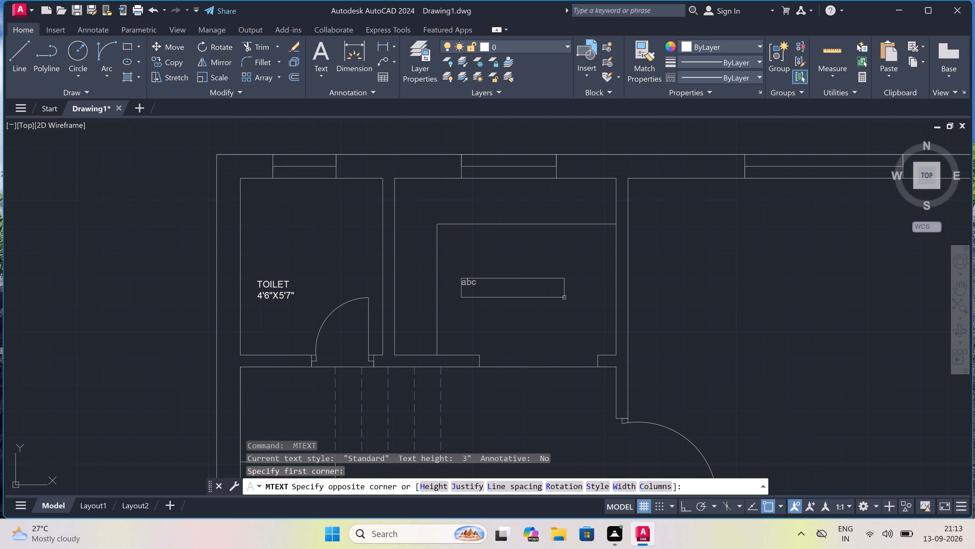
pyautogui.click(606, 299)
pyautogui.write('KITCHEN')
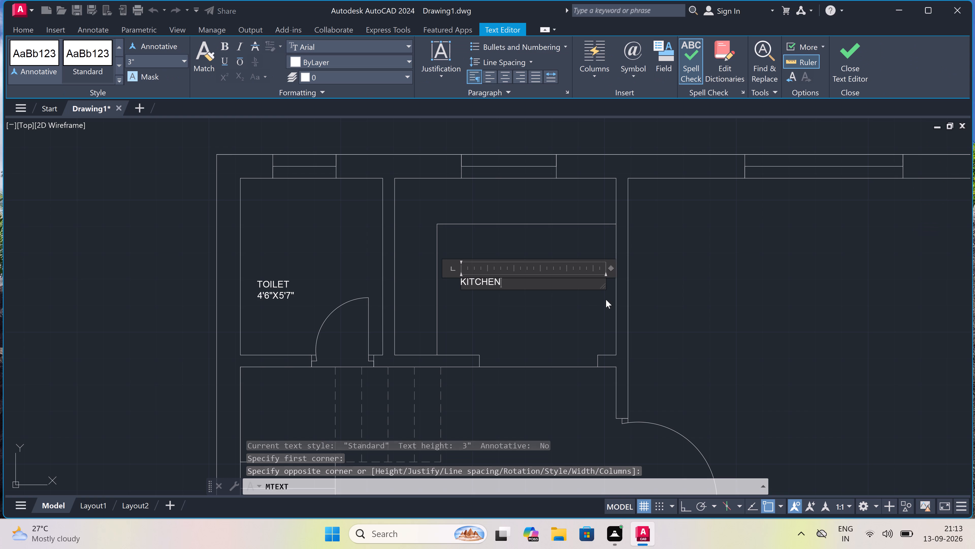
pyautogui.press('Return')
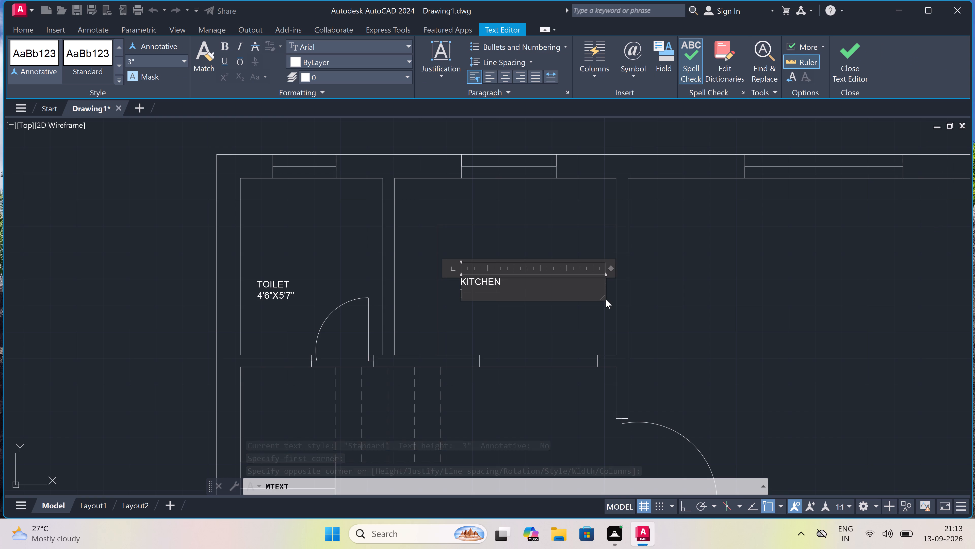
pyautogui.write('7\'0"')
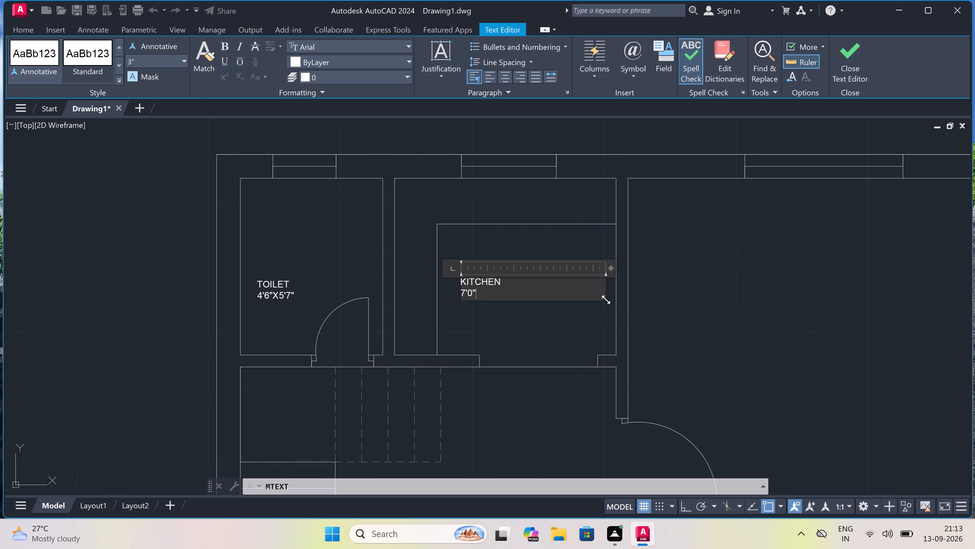
pyautogui.press('x')
pyautogui.write("5'")
pyautogui.write('7"')
pyautogui.click(540, 314)
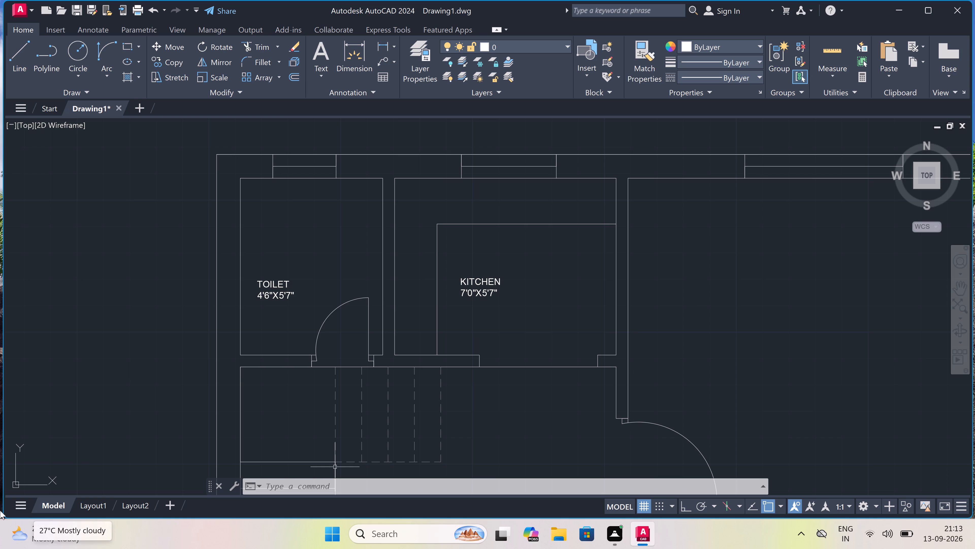
pyautogui.moveTo(0, 511); pyautogui.dragTo(1, 519, button='right')
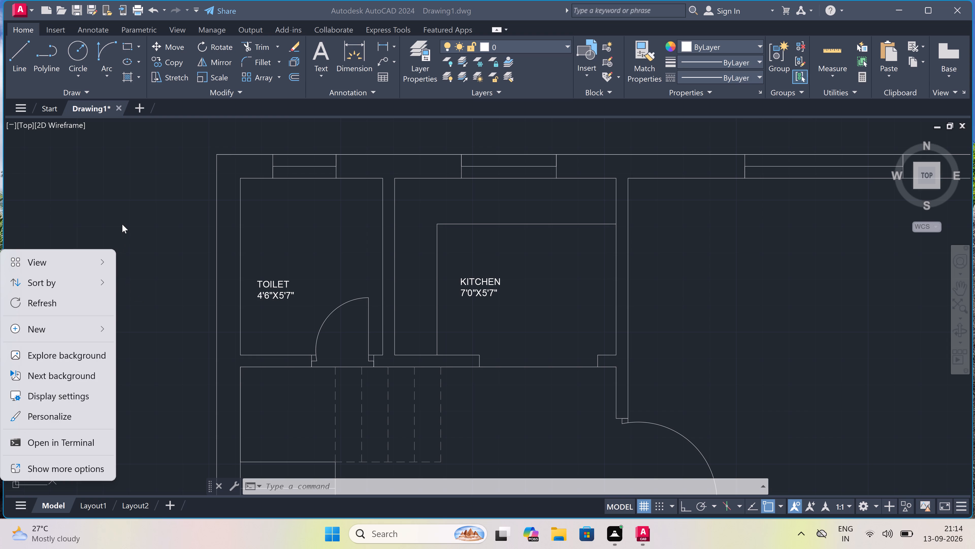
pyautogui.press('Escape')
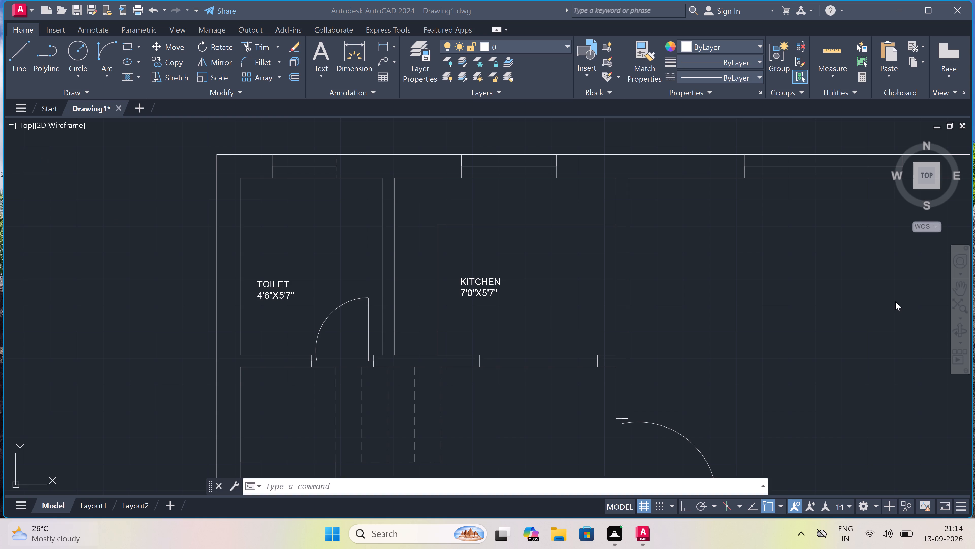
# Label the upper-right room with multiline text "BEDROOM-1" and, on a second line, "11'0"X10'11"", beside its door swing.
pyautogui.scroll(-7, 337, 285)
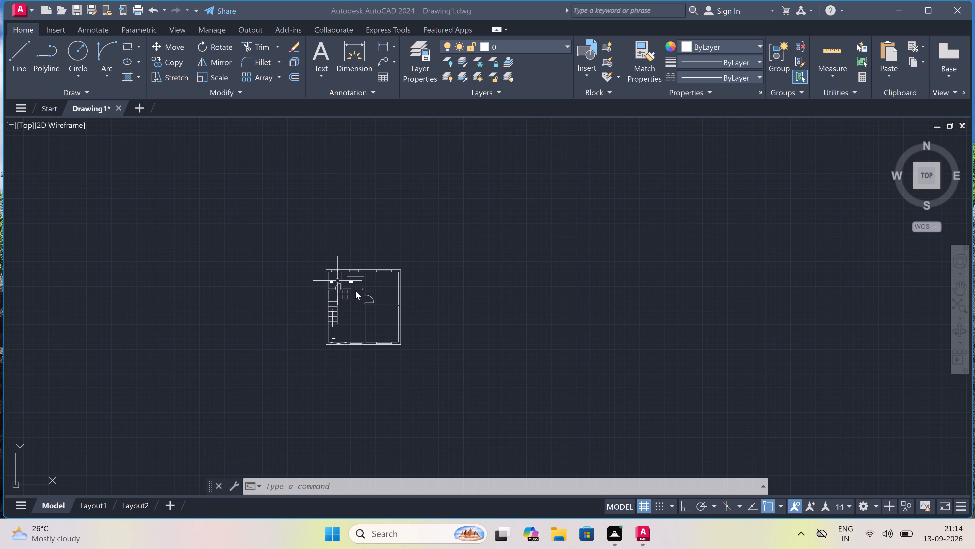
pyautogui.scroll(5, 397, 289)
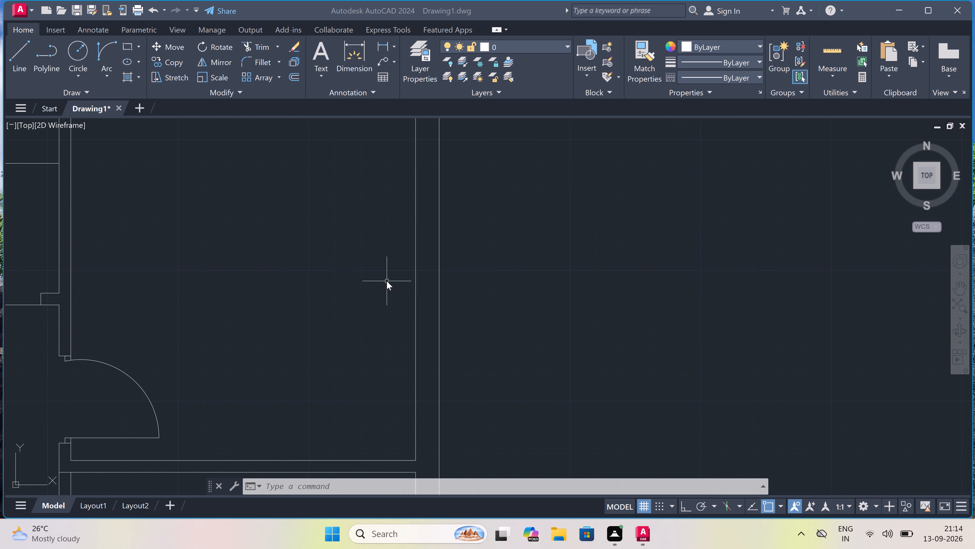
pyautogui.scroll(-1, 386, 281)
pyautogui.press('Escape')
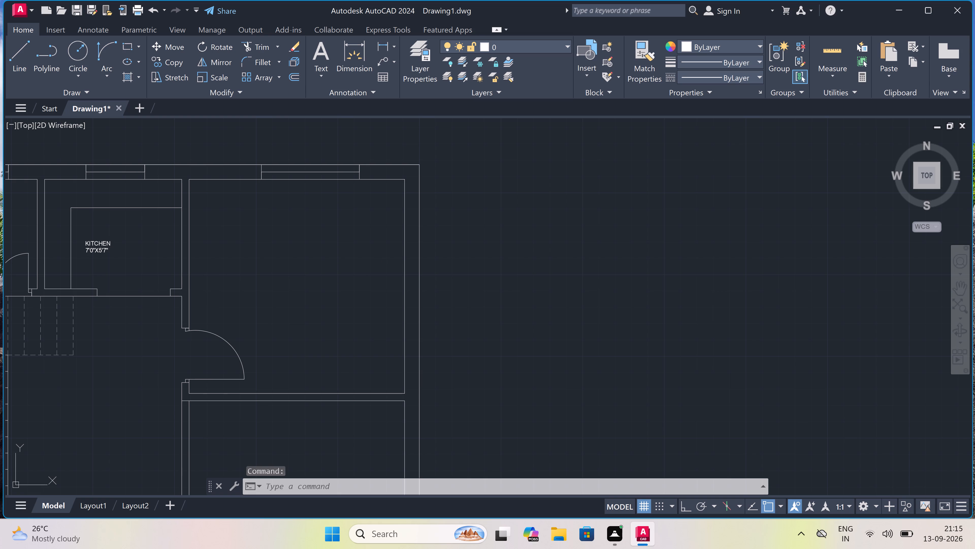
pyautogui.scroll(1, 314, 359)
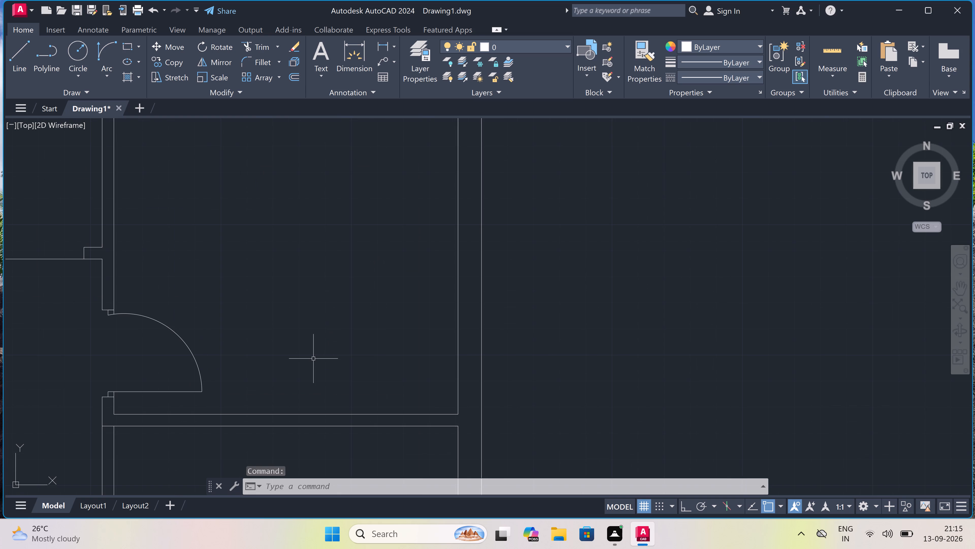
pyautogui.write('MT')
pyautogui.press('space')
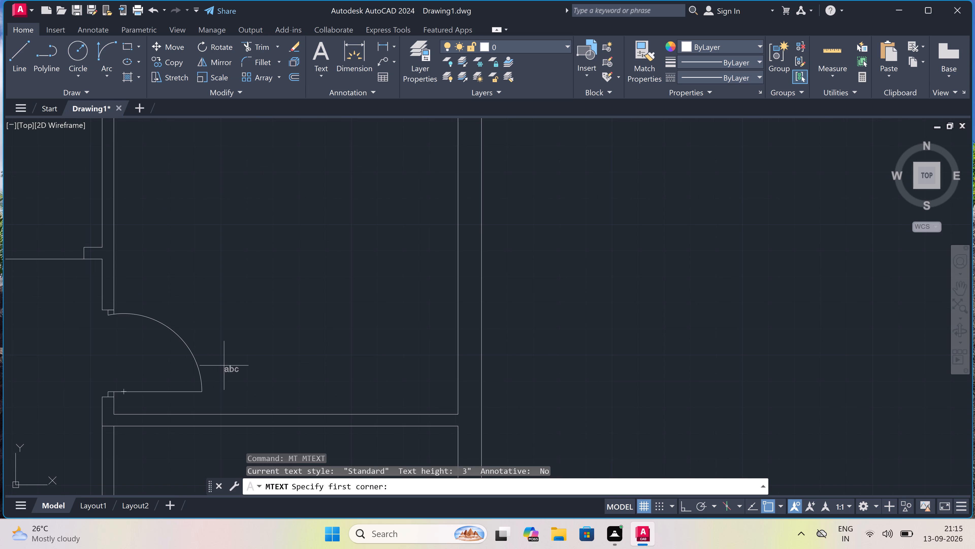
pyautogui.moveTo(224, 365); pyautogui.dragTo(227, 367)
pyautogui.moveTo(526, 399); pyautogui.dragTo(528, 400)
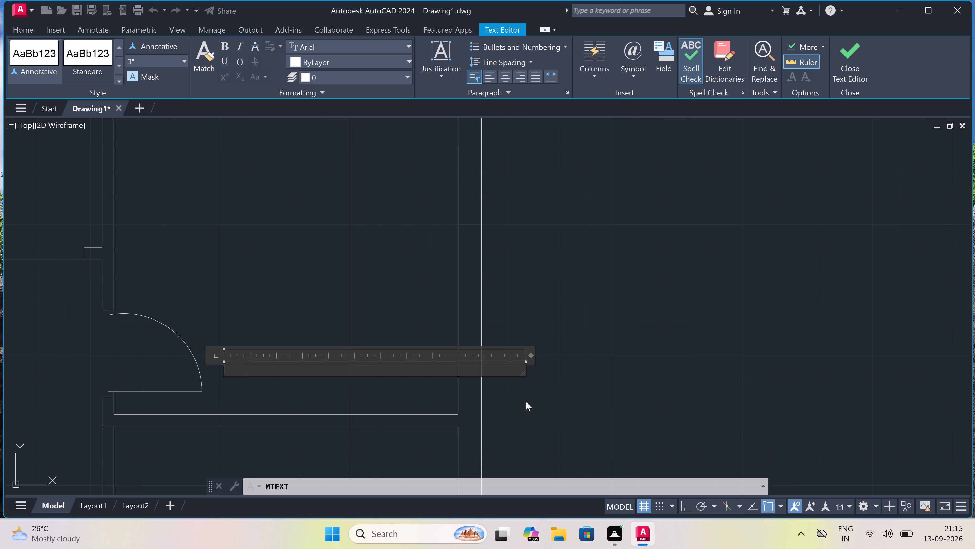
pyautogui.write('BRD')
pyautogui.press('BackSpace')
pyautogui.press('BackSpace')
pyautogui.write('EDROOM-1')
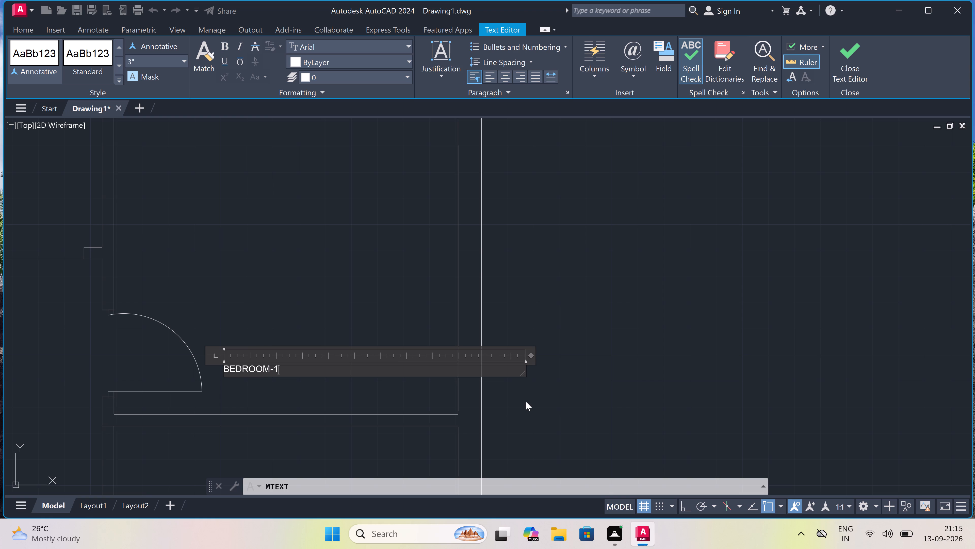
pyautogui.press('Return')
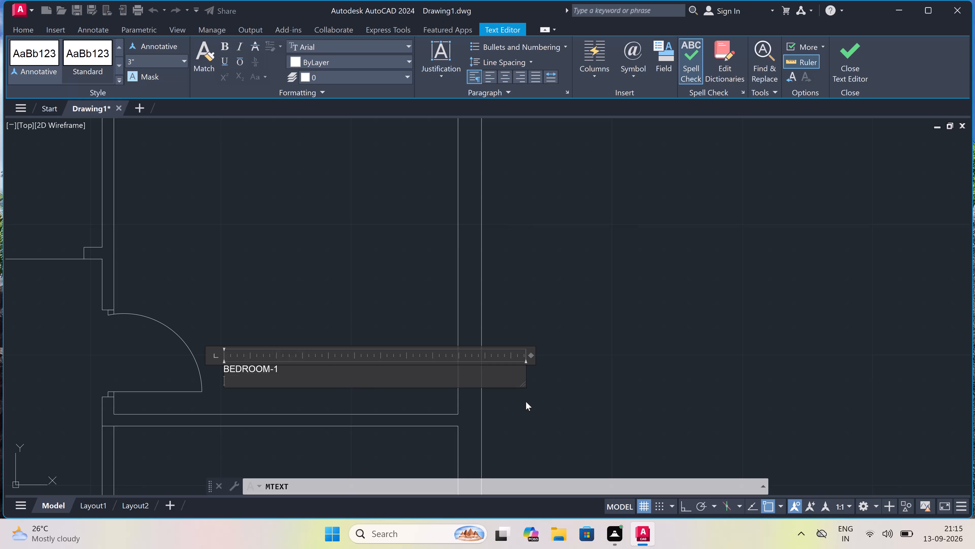
pyautogui.write('11\'0"')
pyautogui.press('x')
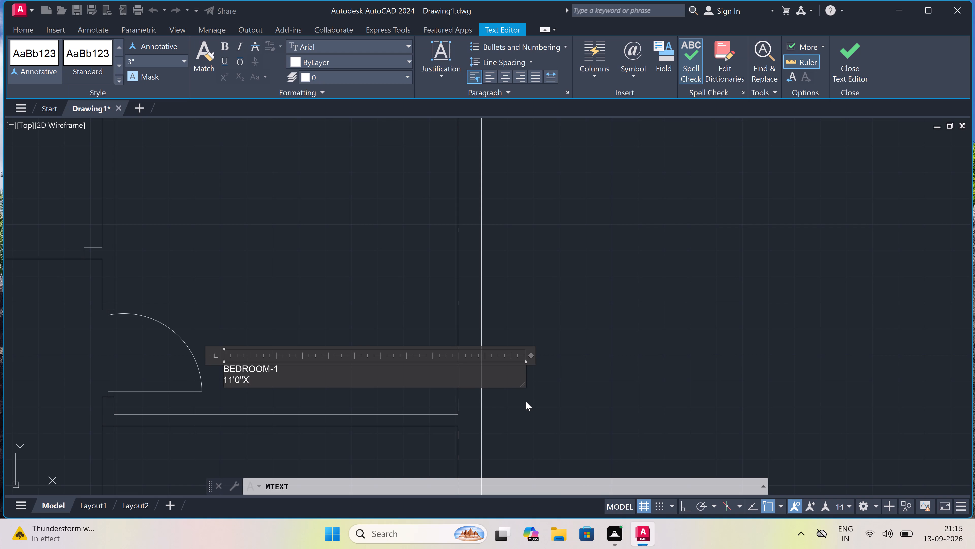
pyautogui.press('1')
pyautogui.write("0'")
pyautogui.write('11')
pyautogui.hotkey('shift', '"')
pyautogui.click(384, 269)
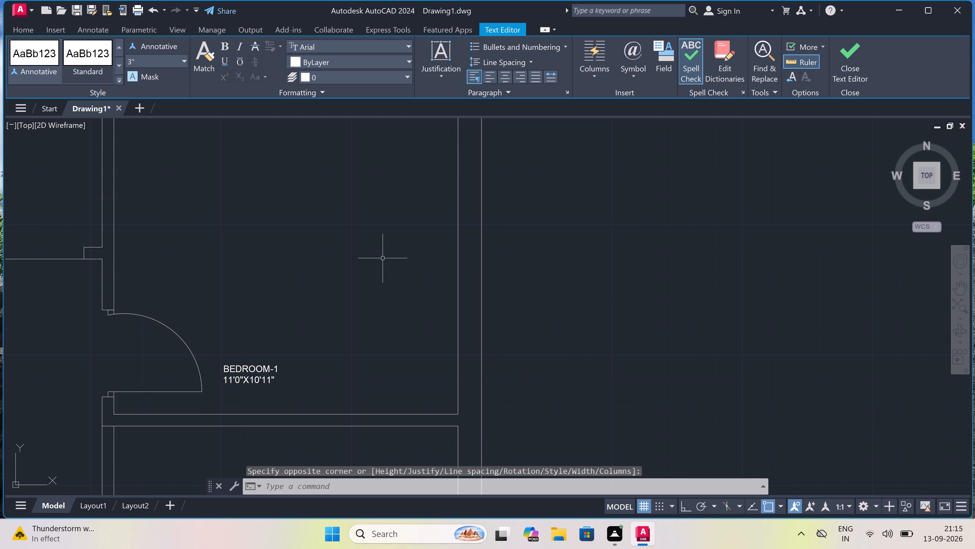
# With Ortho on, draw a short jamb line across the wall between the stair hall and lower-right room, just above the bottom outer wall.
pyautogui.scroll(-4, 379, 248)
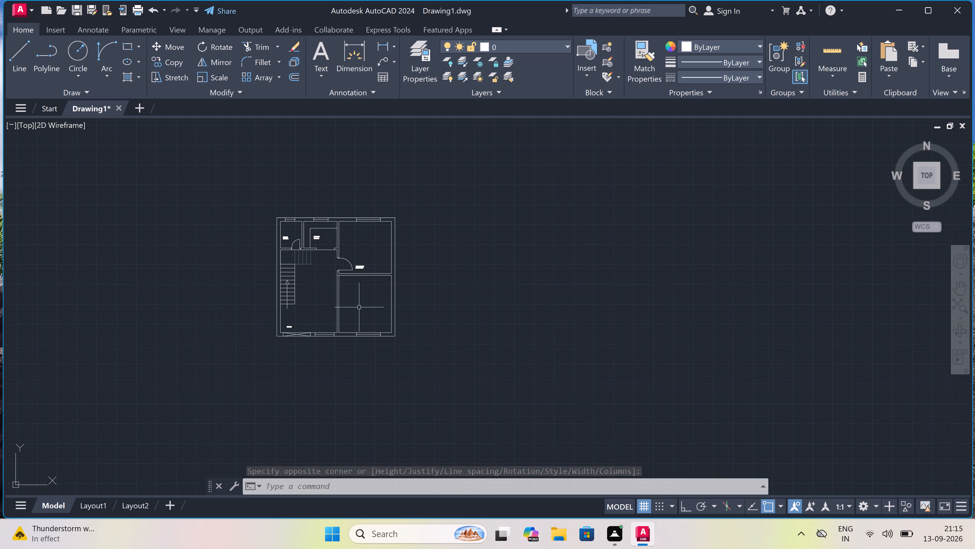
pyautogui.scroll(2, 342, 295)
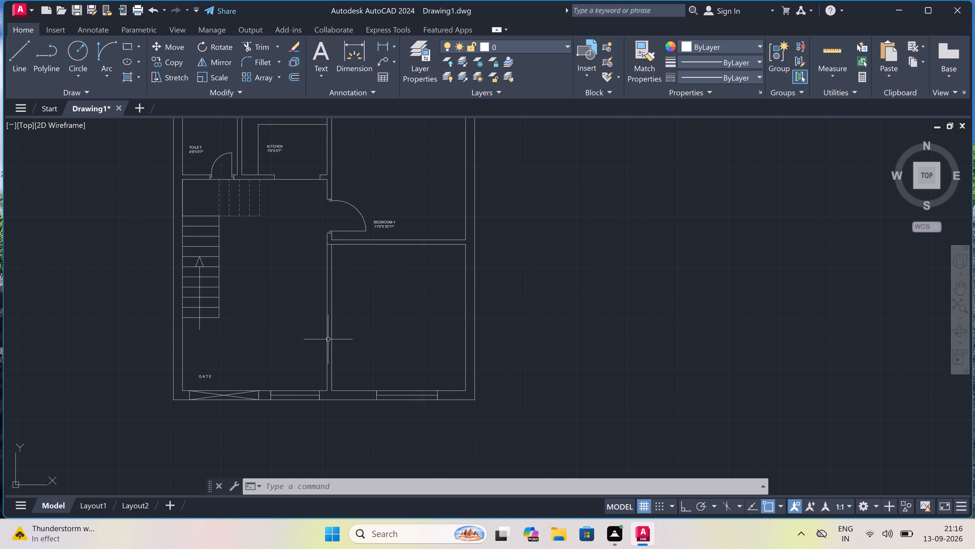
pyautogui.press('l')
pyautogui.press('space')
pyautogui.scroll(1, 318, 389)
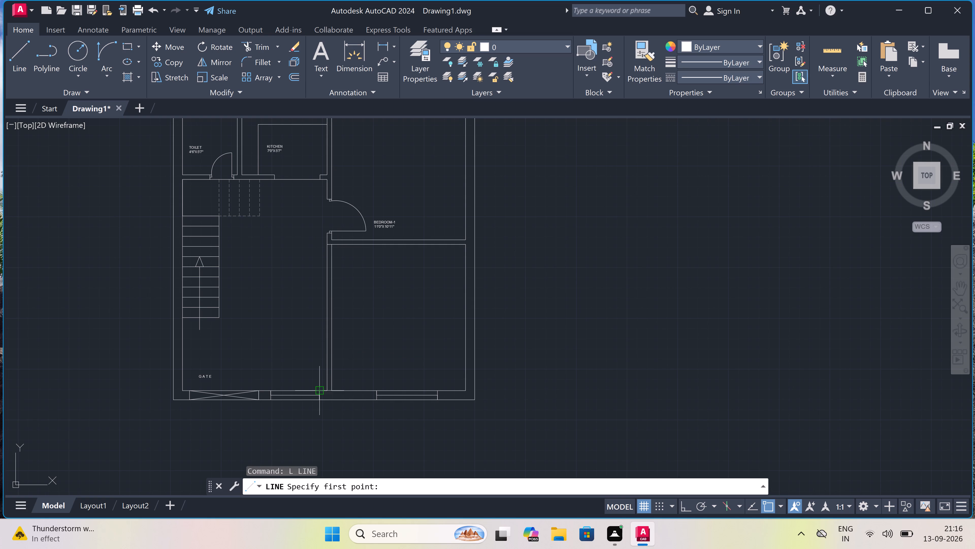
pyautogui.scroll(2, 318, 389)
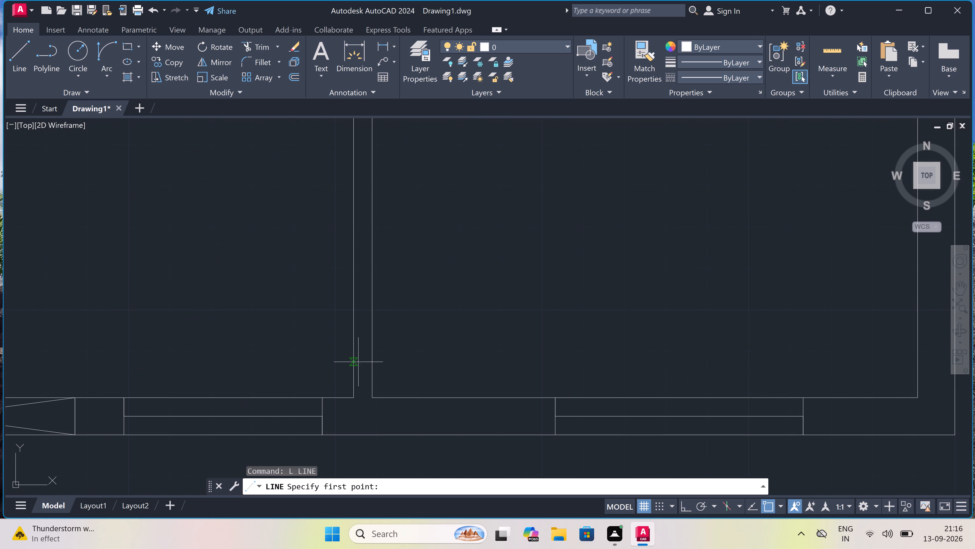
pyautogui.click(352, 366)
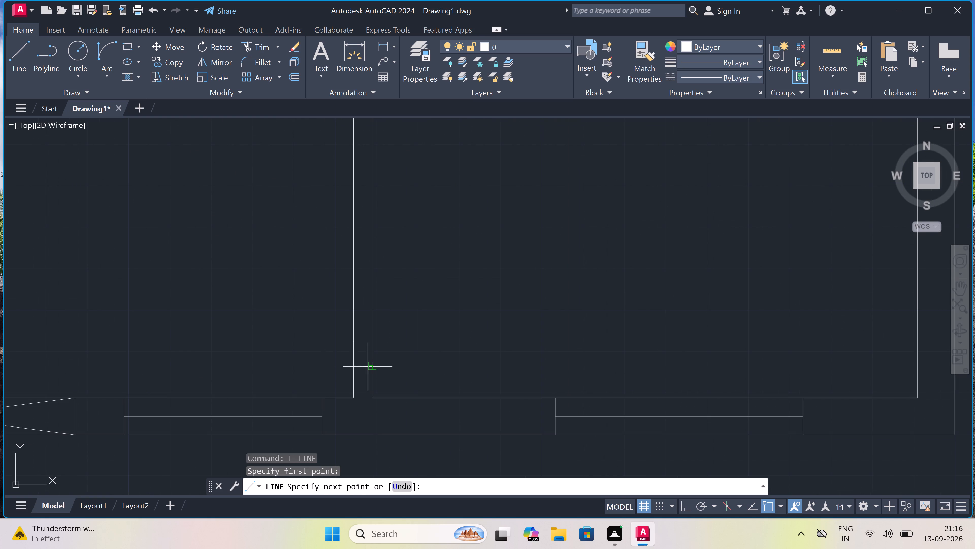
pyautogui.press('F8')
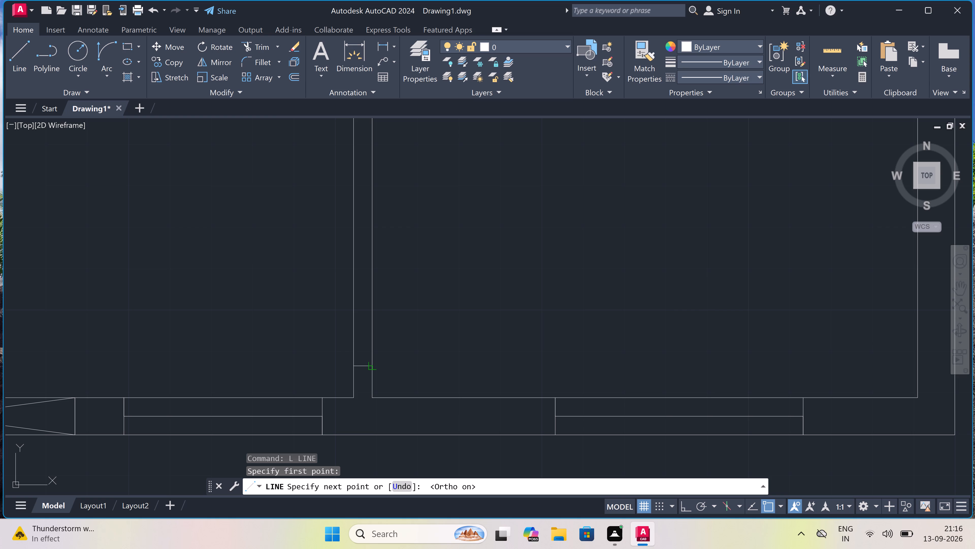
pyautogui.click(369, 366)
pyautogui.press('Escape')
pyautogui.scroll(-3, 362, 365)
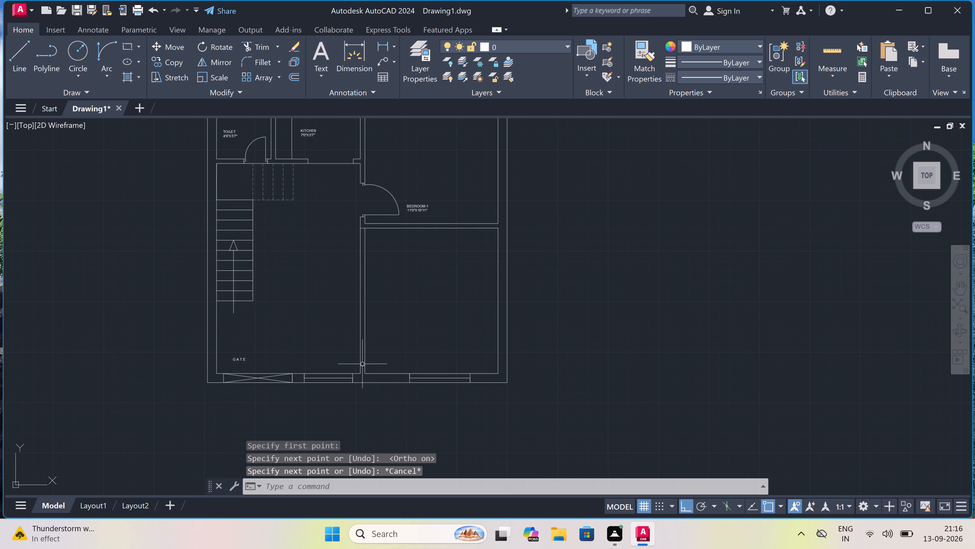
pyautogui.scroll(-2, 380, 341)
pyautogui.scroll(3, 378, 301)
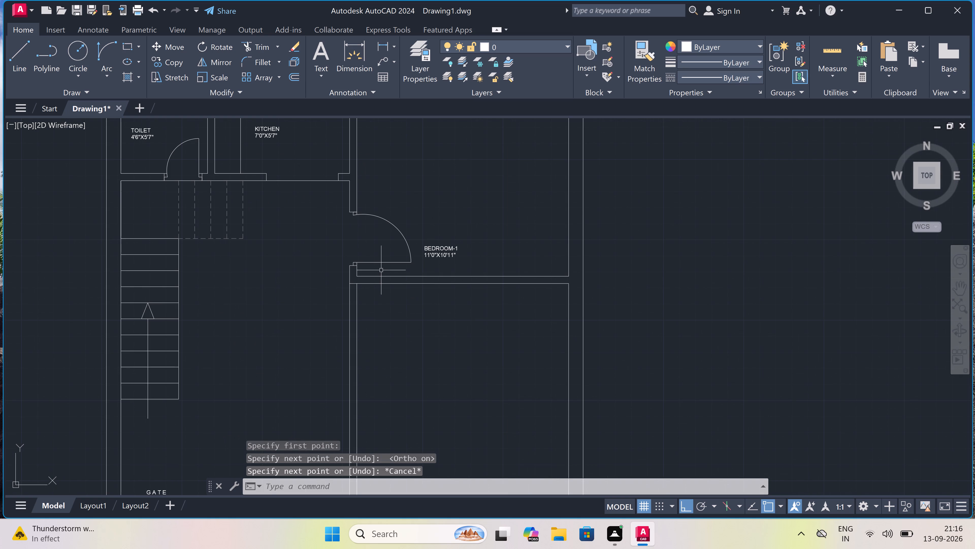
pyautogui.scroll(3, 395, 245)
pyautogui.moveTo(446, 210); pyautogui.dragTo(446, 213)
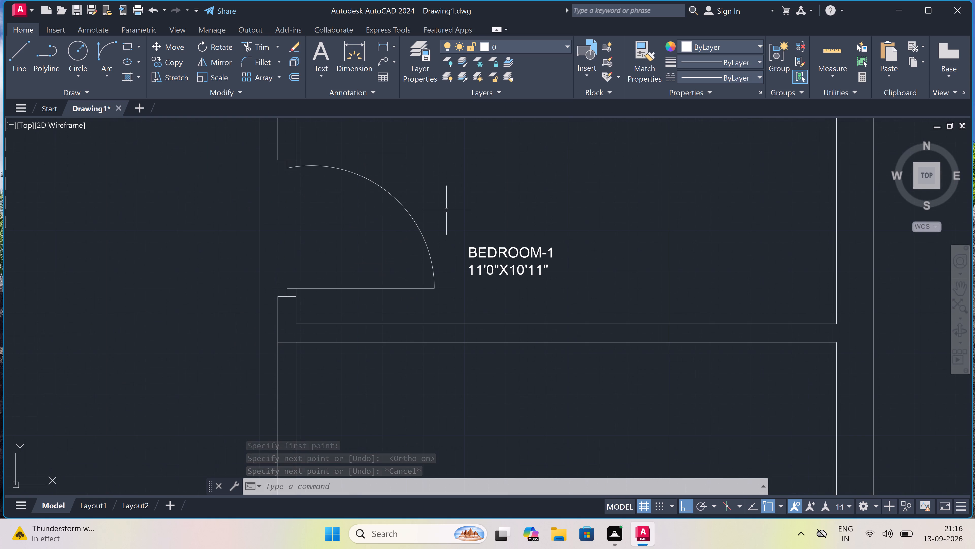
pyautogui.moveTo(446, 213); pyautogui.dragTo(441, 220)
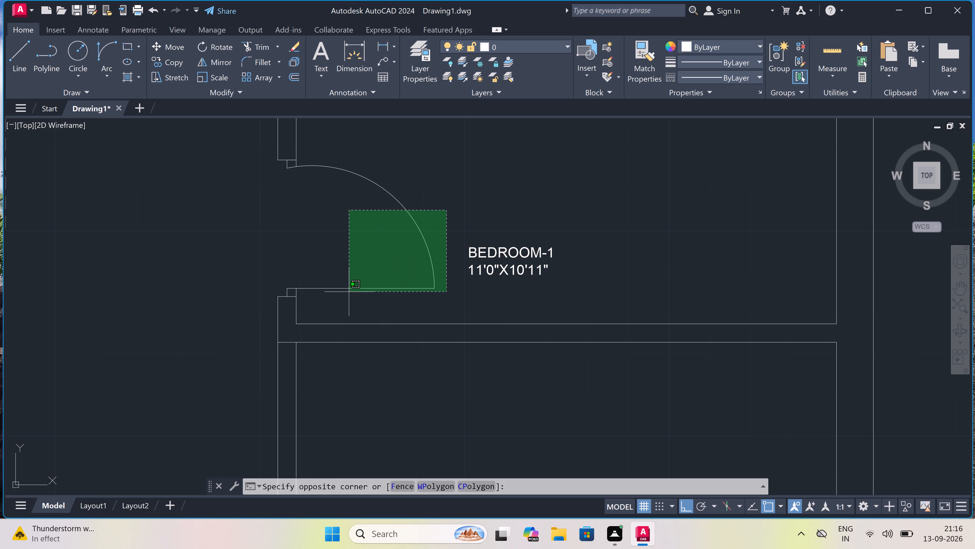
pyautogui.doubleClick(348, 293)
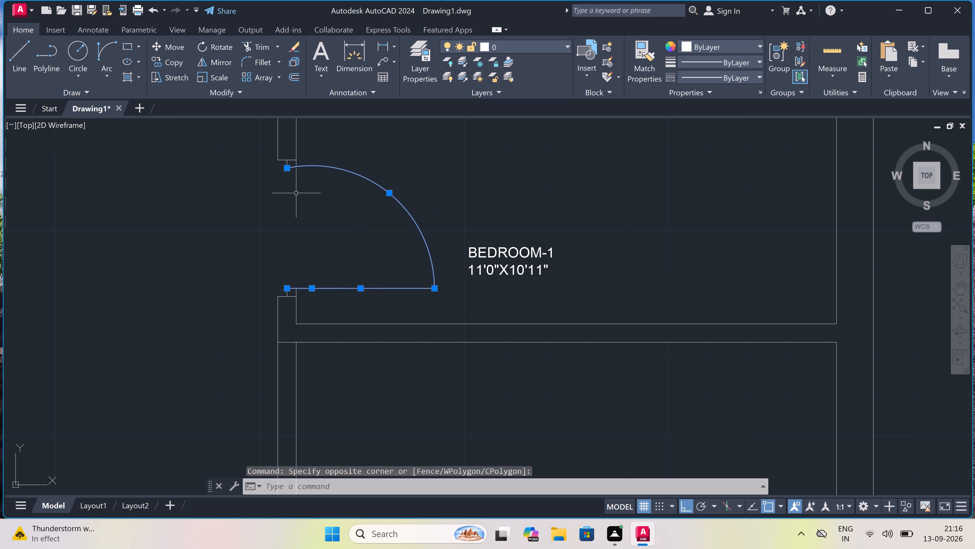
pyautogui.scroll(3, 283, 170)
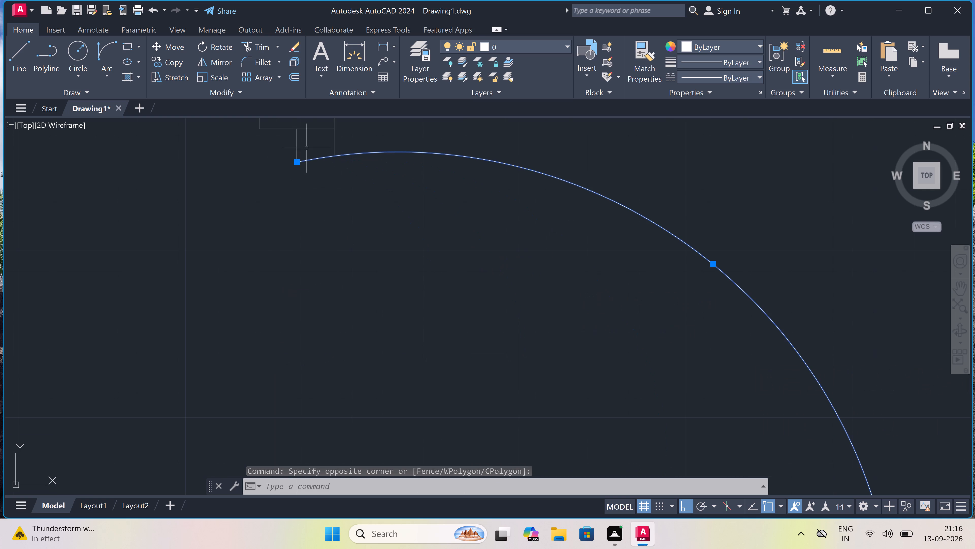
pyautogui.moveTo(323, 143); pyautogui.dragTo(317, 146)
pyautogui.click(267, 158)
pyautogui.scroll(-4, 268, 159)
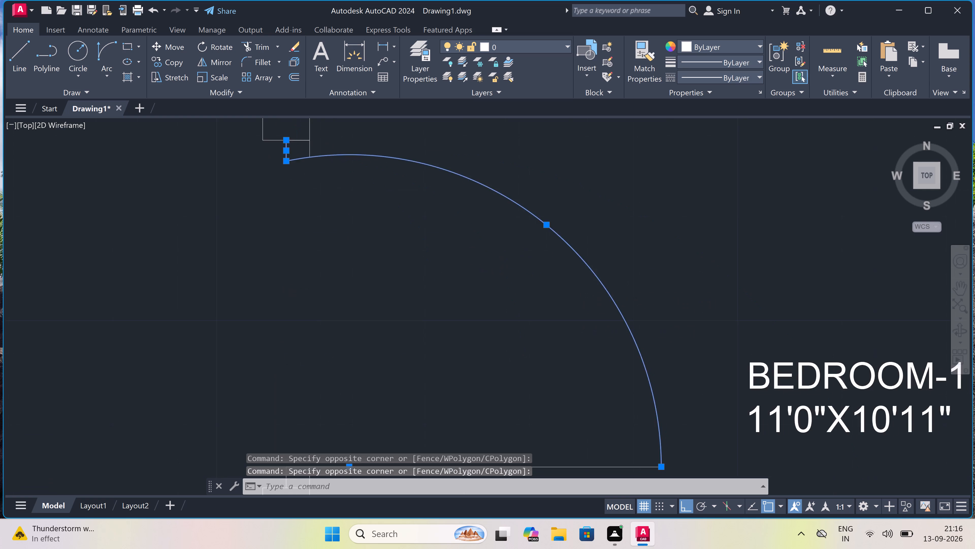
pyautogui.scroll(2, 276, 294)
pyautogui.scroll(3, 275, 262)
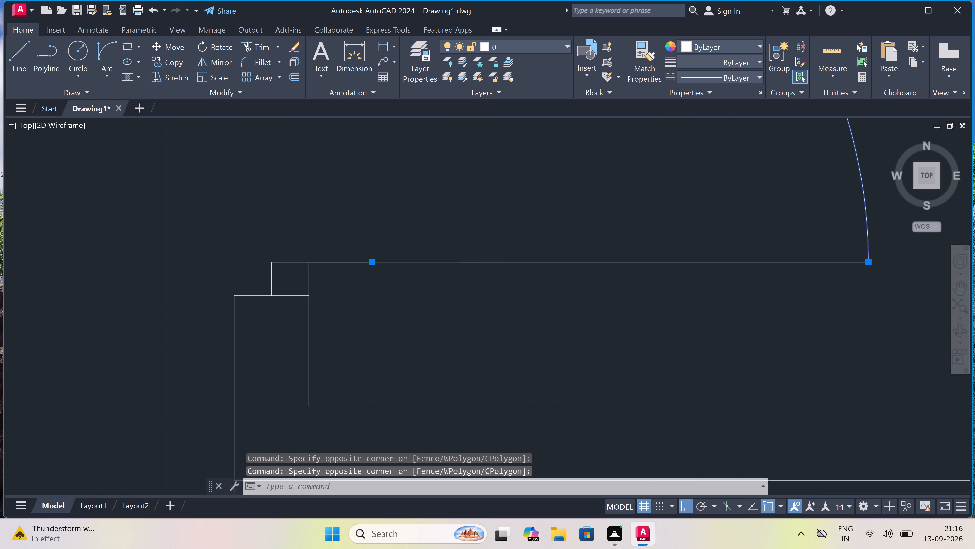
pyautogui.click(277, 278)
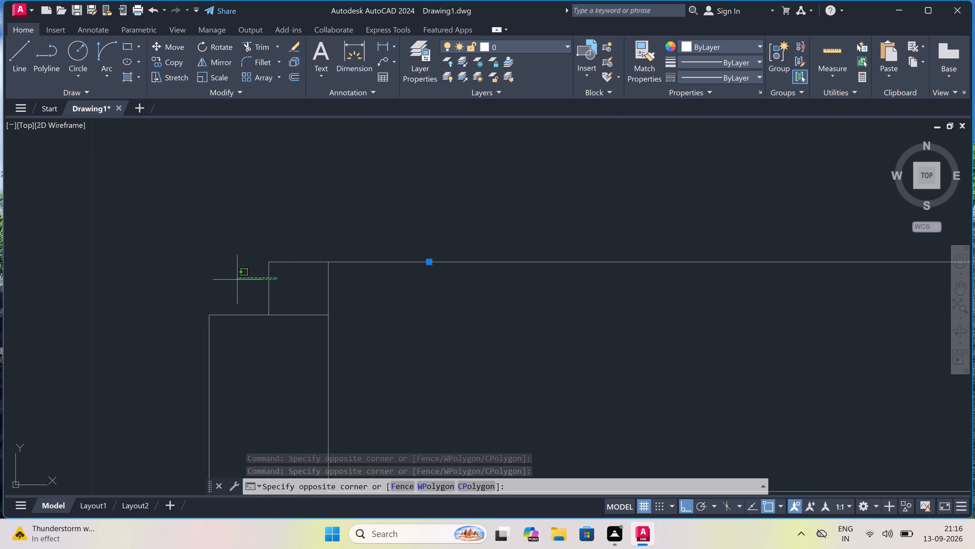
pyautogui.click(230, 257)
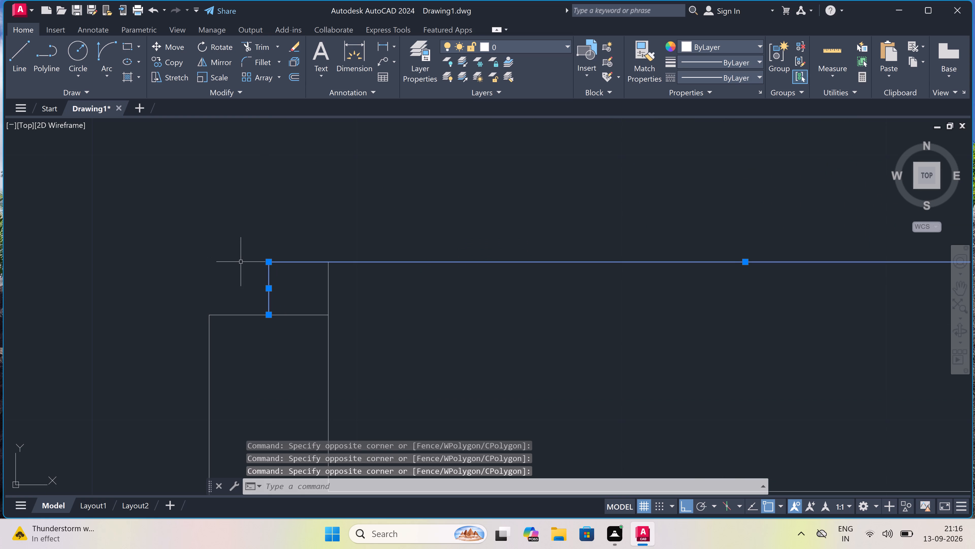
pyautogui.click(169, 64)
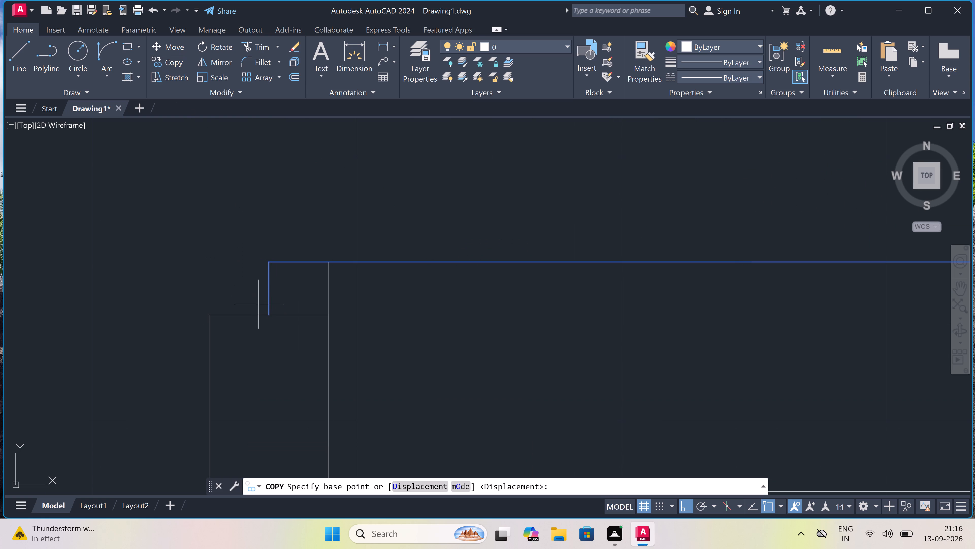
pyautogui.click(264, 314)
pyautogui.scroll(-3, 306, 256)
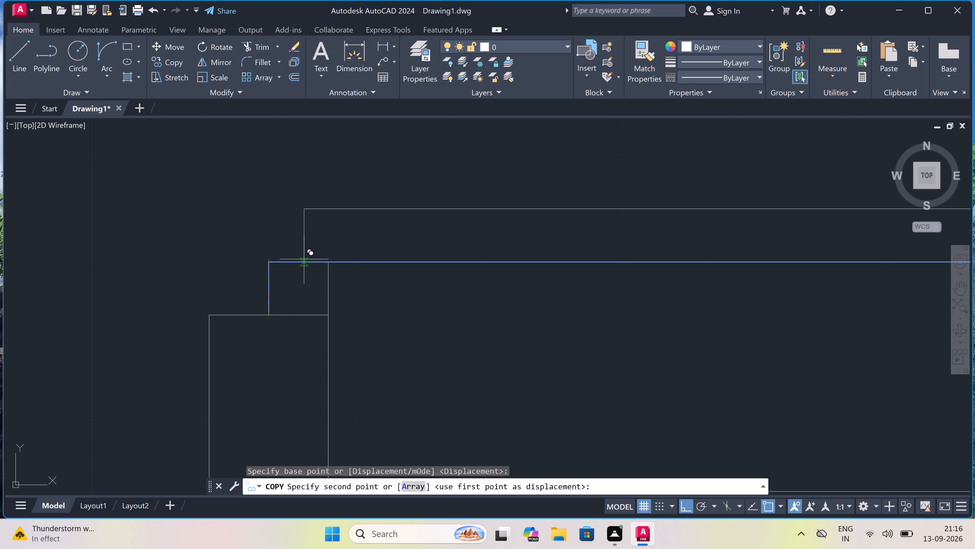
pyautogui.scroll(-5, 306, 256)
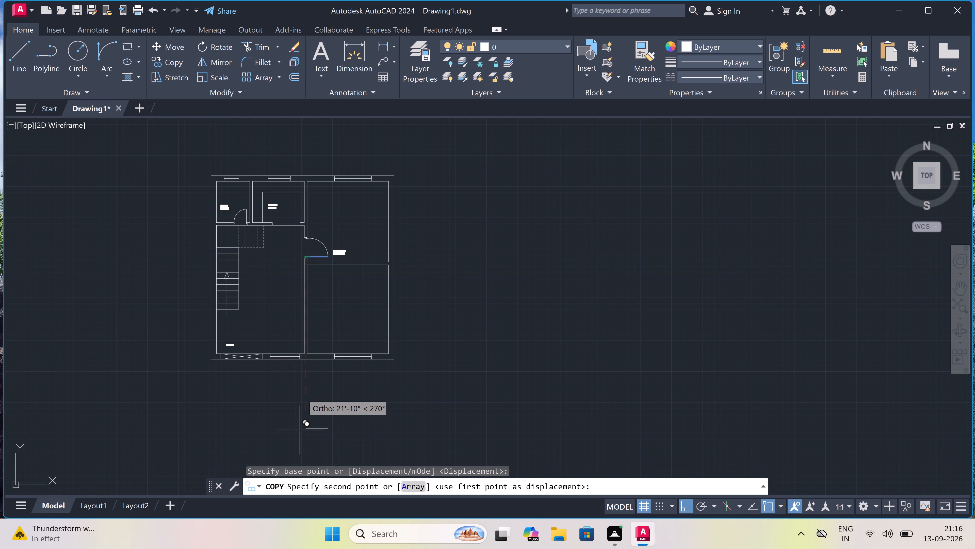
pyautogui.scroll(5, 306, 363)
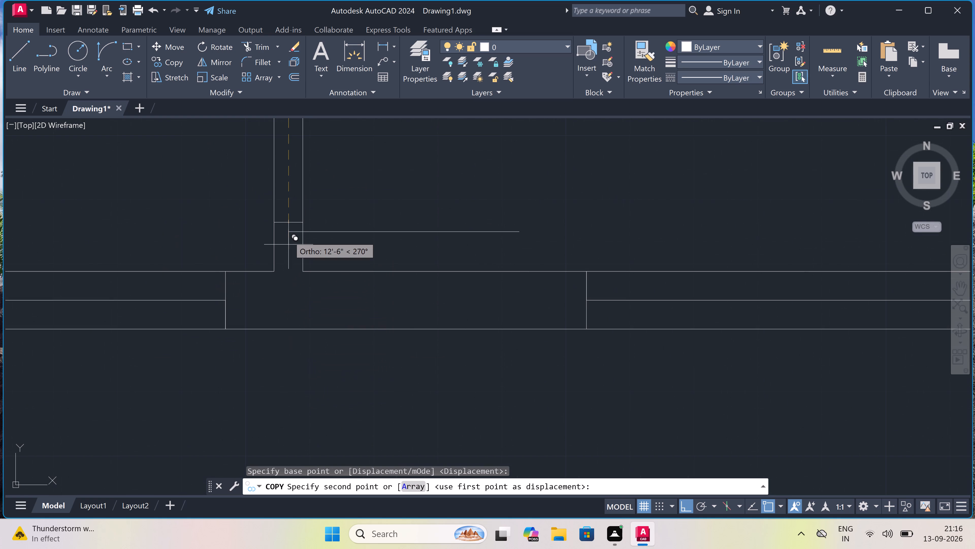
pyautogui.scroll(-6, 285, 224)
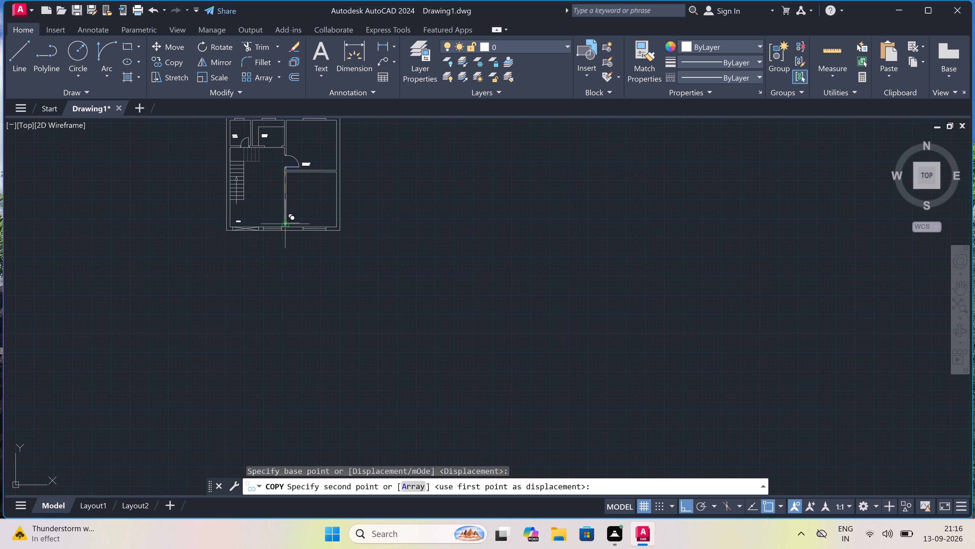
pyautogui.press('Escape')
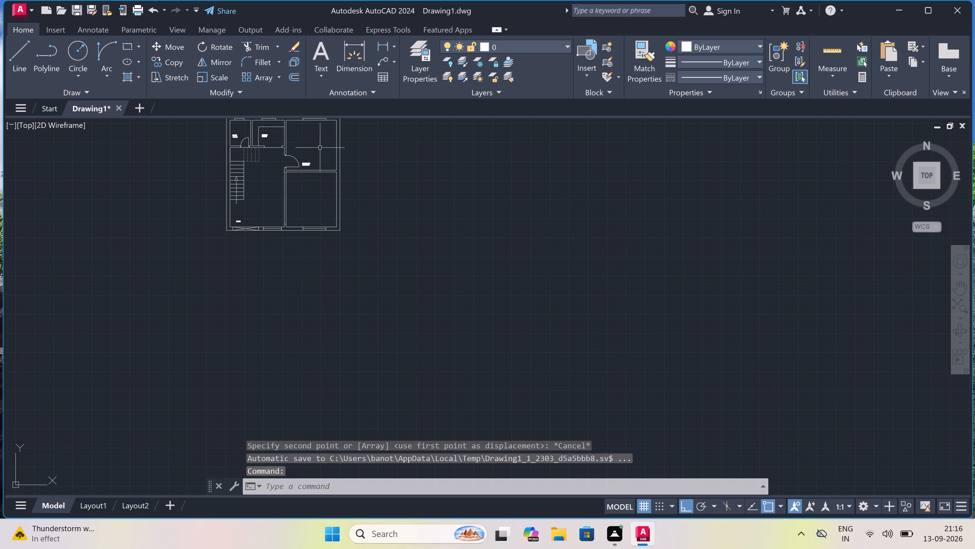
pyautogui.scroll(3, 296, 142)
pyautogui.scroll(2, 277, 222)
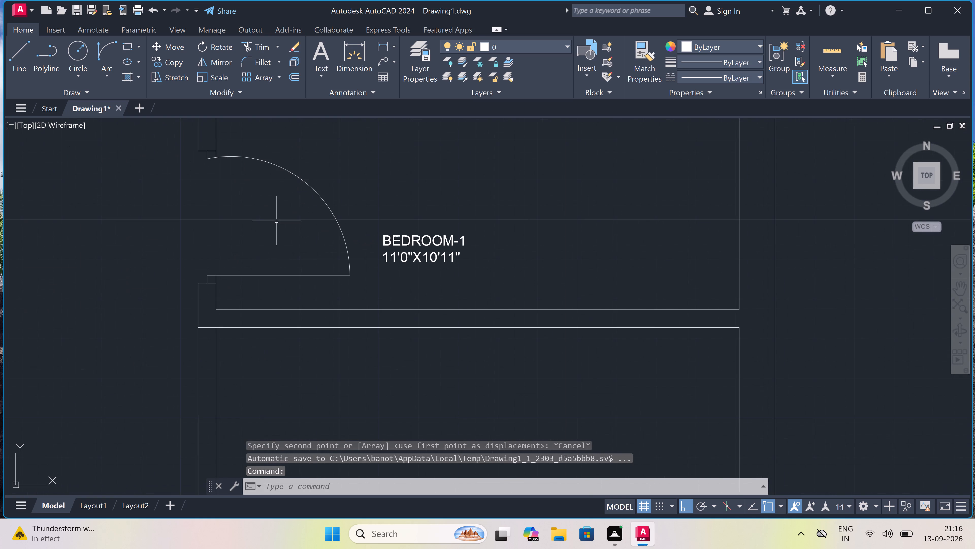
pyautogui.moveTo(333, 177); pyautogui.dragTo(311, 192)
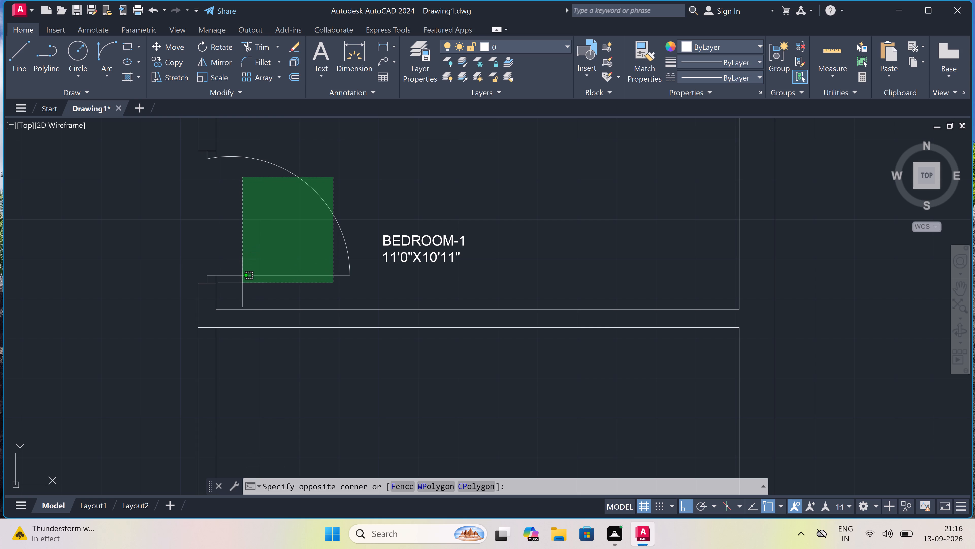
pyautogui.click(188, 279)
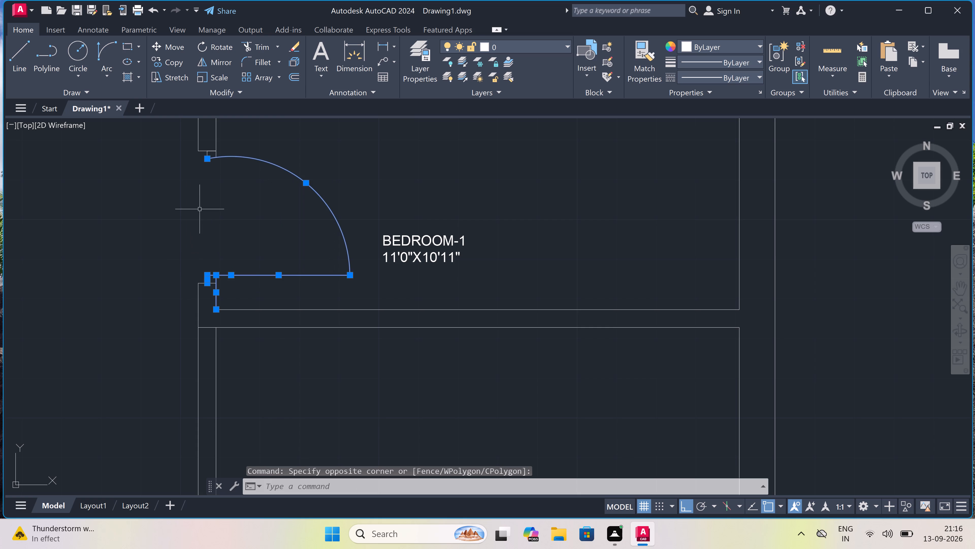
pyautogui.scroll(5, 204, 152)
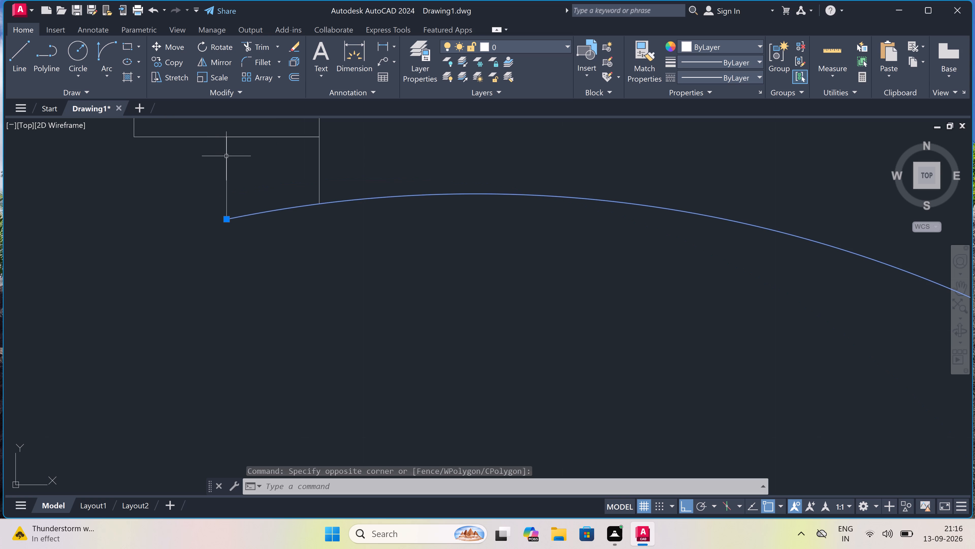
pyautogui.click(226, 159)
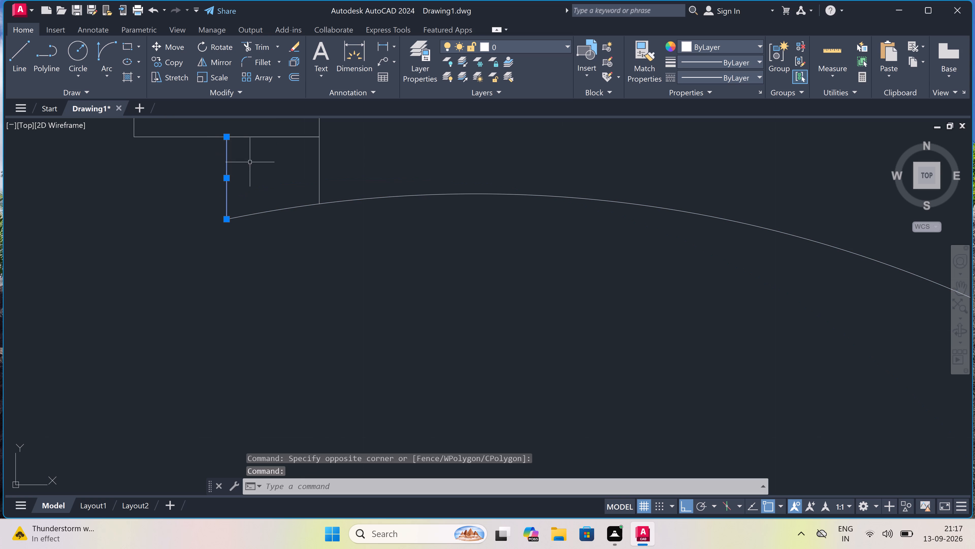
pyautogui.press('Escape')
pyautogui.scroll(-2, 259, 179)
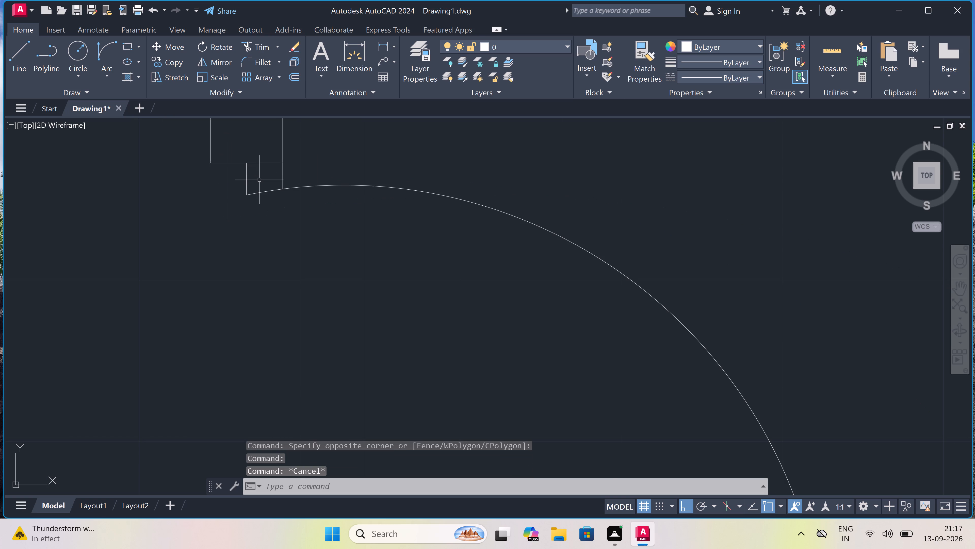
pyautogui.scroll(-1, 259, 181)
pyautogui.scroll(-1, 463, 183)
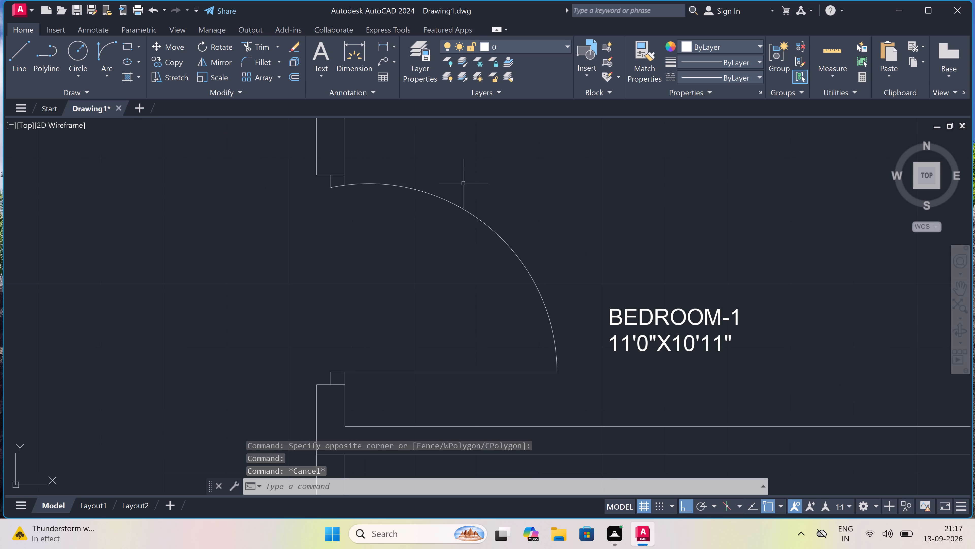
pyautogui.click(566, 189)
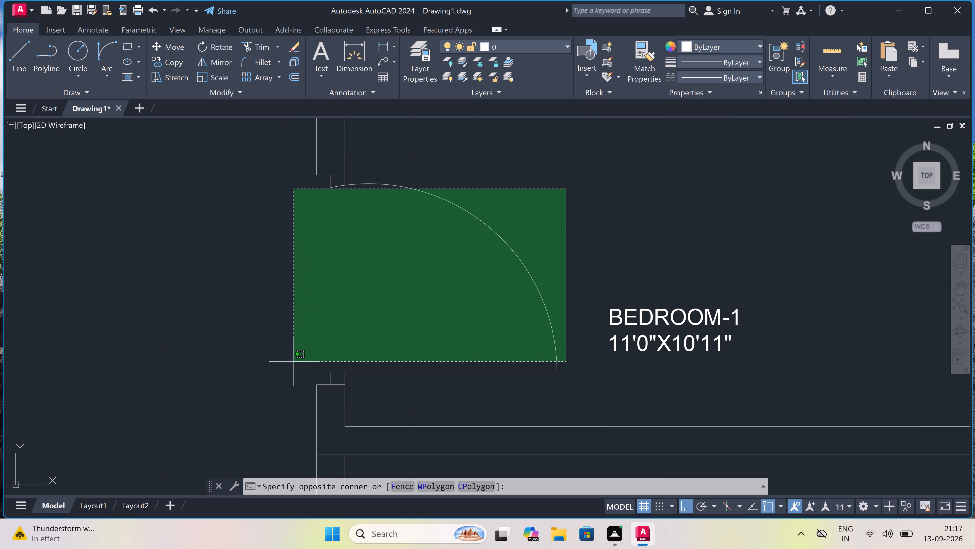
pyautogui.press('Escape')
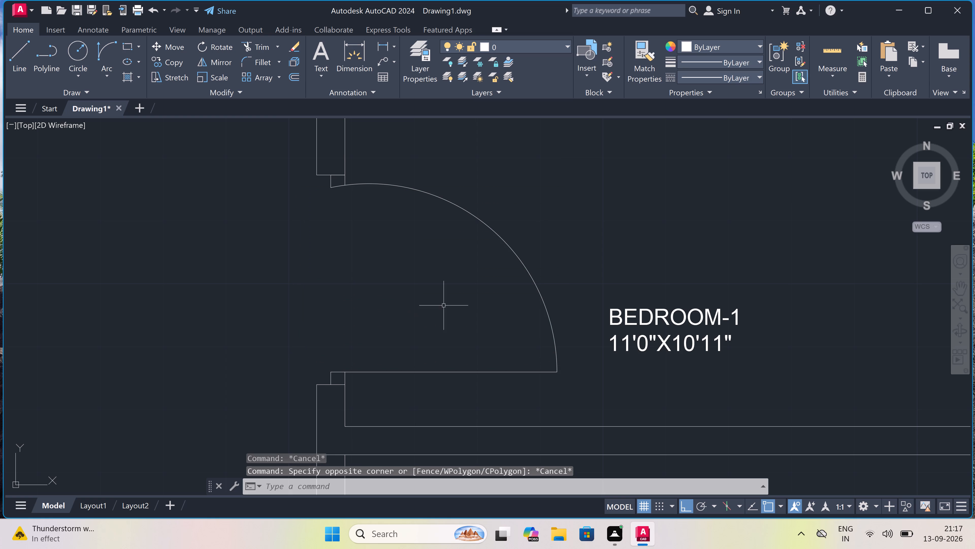
# Copy the BEDROOM-1 door's swing, leaf and frame lines from its lower jamb to the midpoint of the lower-right room's jamb line.
pyautogui.moveTo(571, 177); pyautogui.dragTo(569, 187)
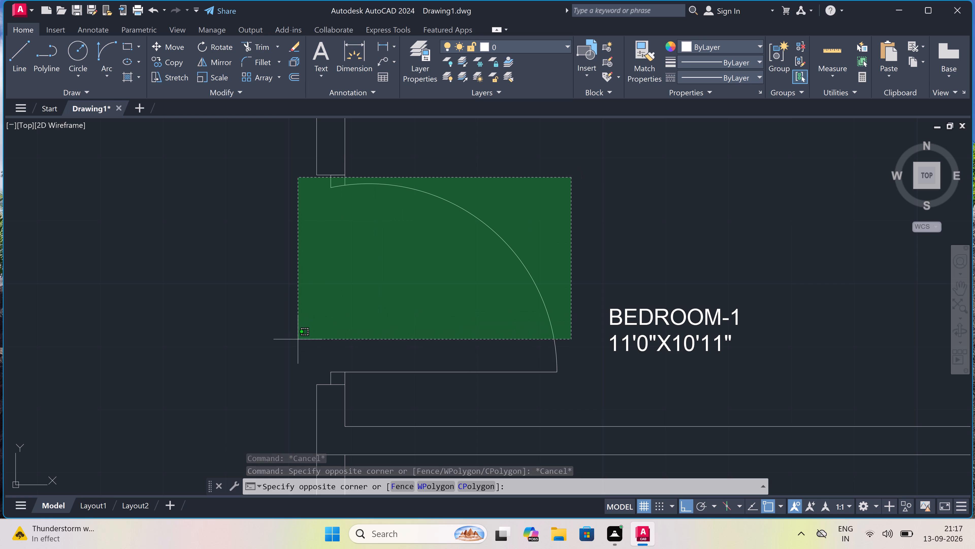
pyautogui.doubleClick(286, 378)
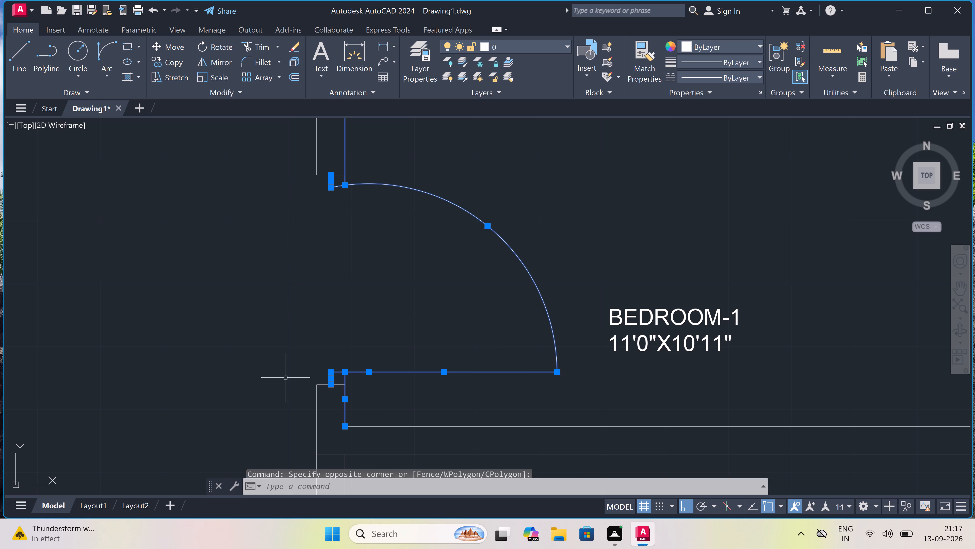
pyautogui.click(172, 64)
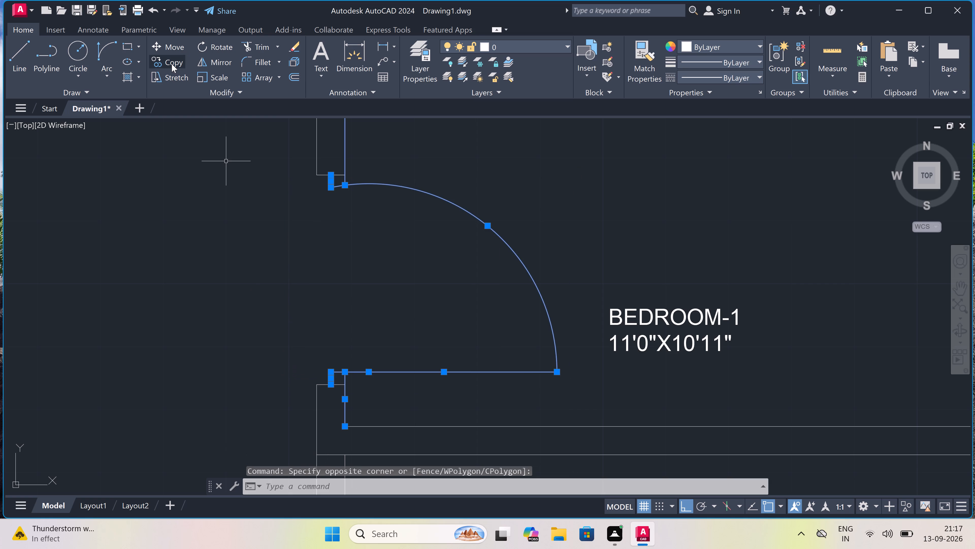
pyautogui.click(330, 386)
pyautogui.scroll(-6, 334, 312)
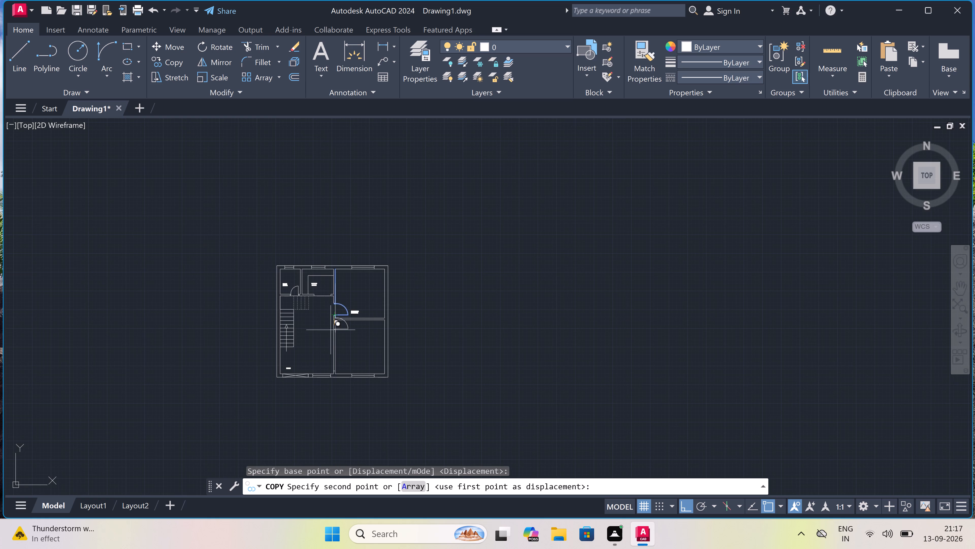
pyautogui.scroll(2, 328, 353)
pyautogui.scroll(5, 342, 374)
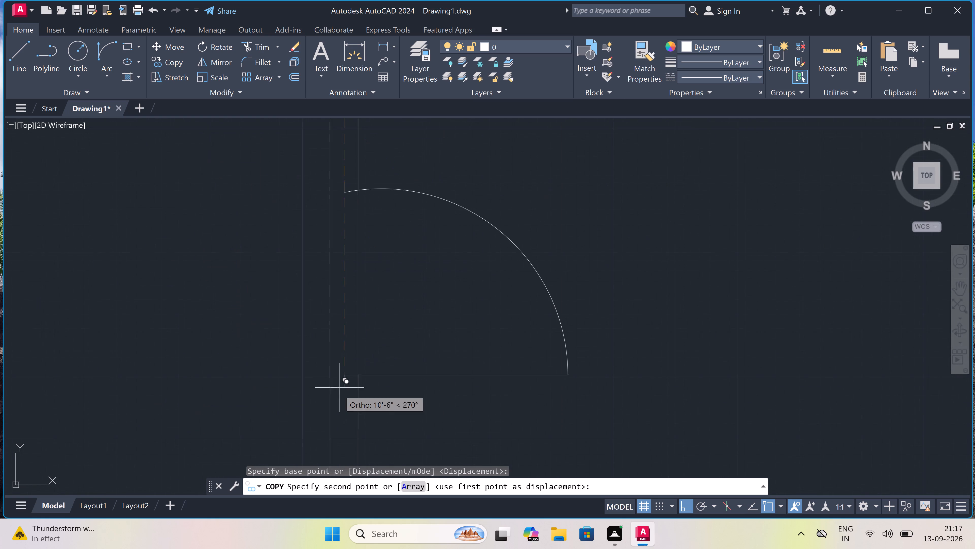
pyautogui.scroll(-4, 338, 398)
pyautogui.scroll(4, 337, 417)
pyautogui.scroll(-2, 337, 417)
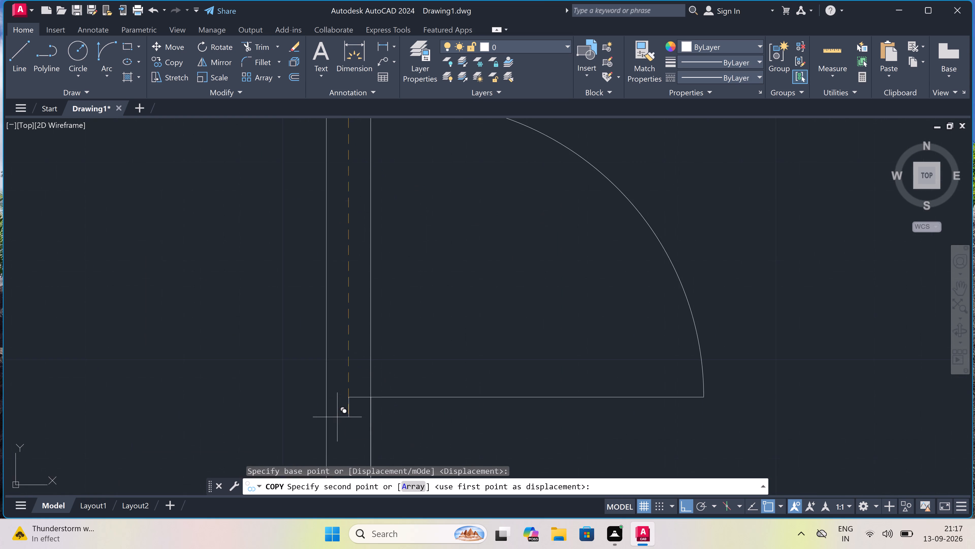
pyautogui.scroll(-2, 337, 417)
pyautogui.scroll(4, 337, 433)
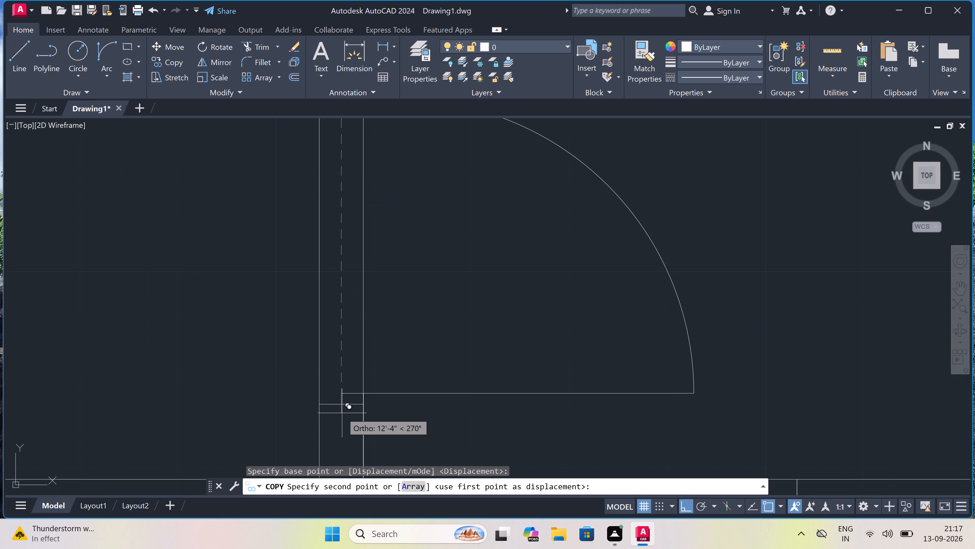
pyautogui.click(338, 403)
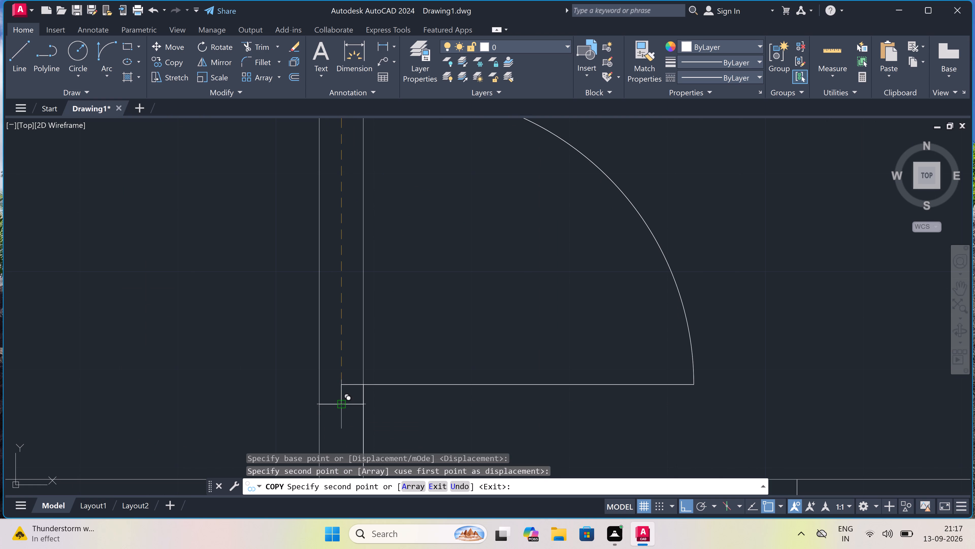
pyautogui.press('Escape')
# Draw a jamb line across the full wall thickness at the upper end of the copied door frame in the lower-right room.
pyautogui.scroll(-2, 338, 402)
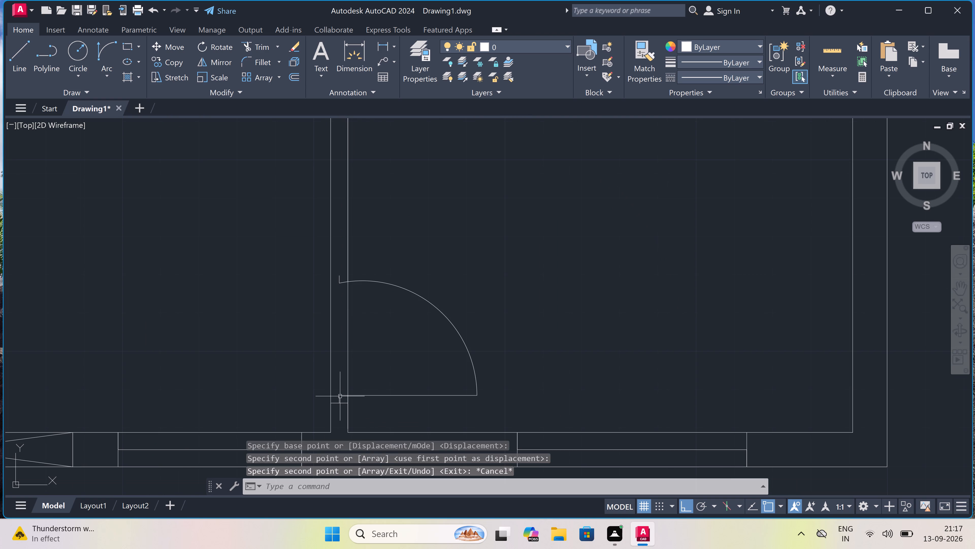
pyautogui.press('l')
pyautogui.press('space')
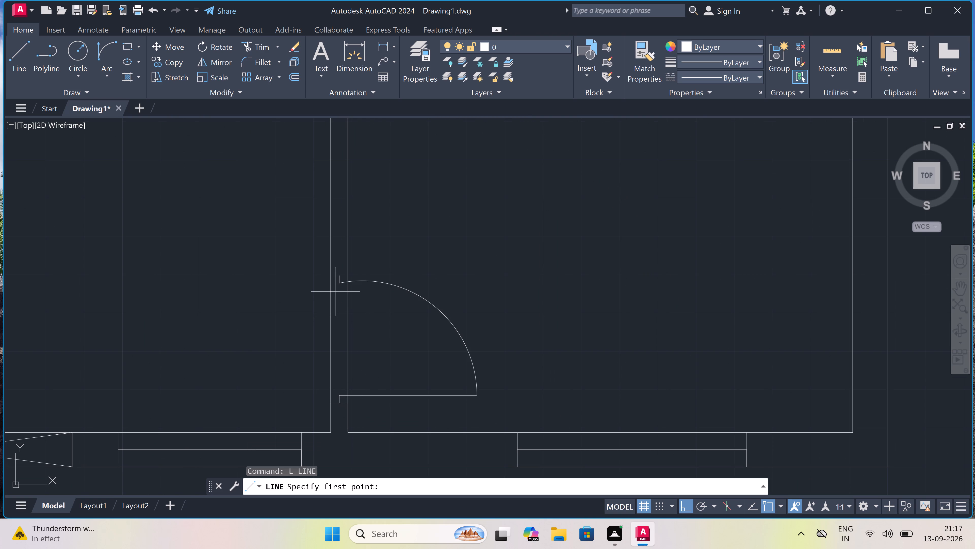
pyautogui.scroll(2, 336, 279)
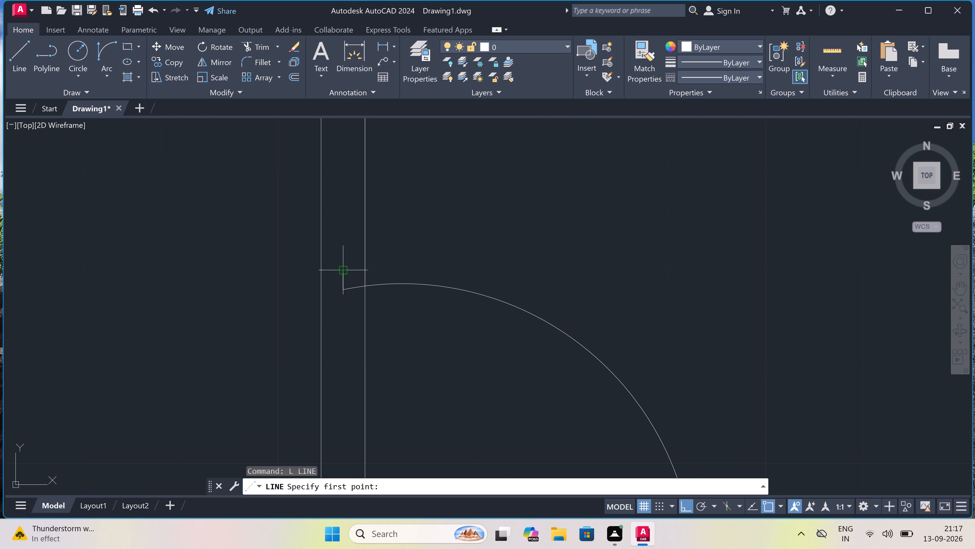
pyautogui.click(342, 270)
pyautogui.moveTo(319, 268); pyautogui.dragTo(322, 268)
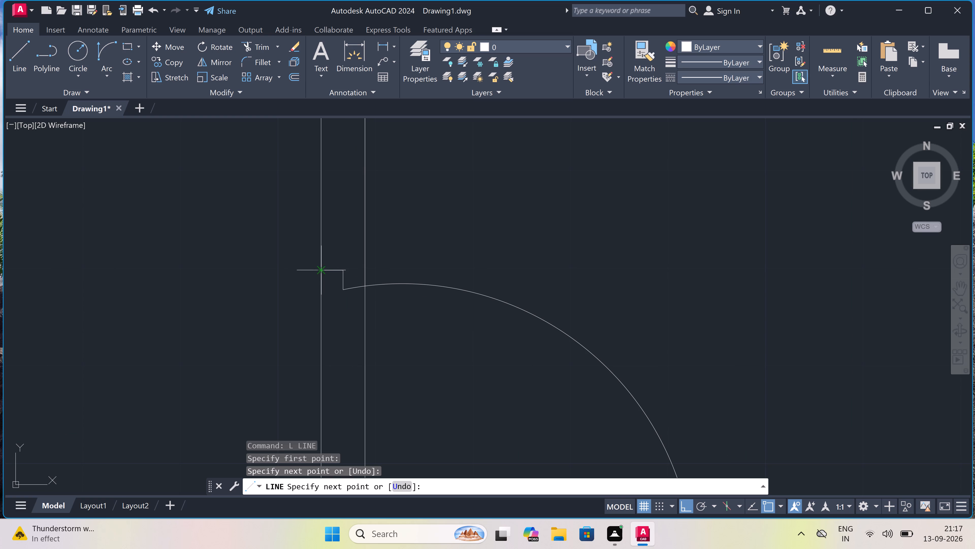
pyautogui.click(363, 269)
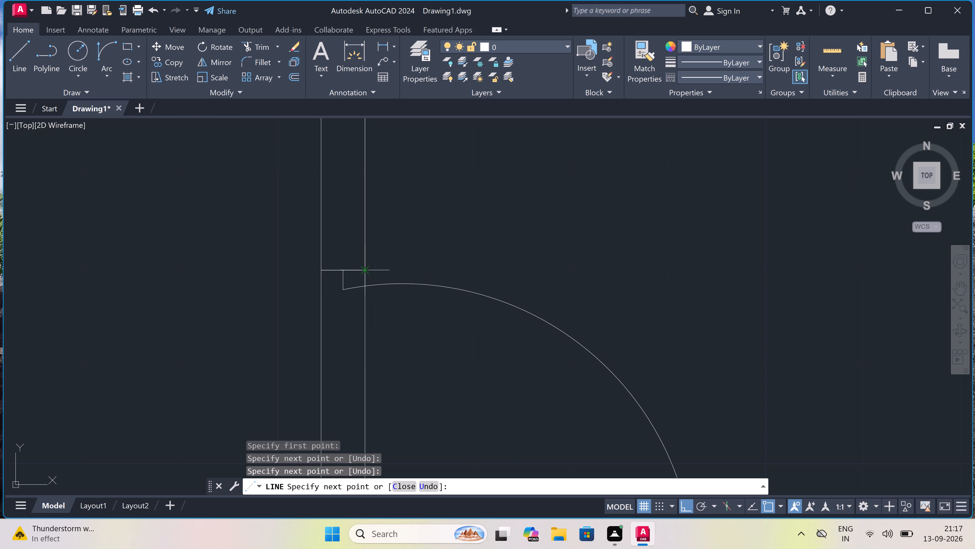
pyautogui.press('Escape')
# Trim both wall lines between the two jamb lines to open the lower-right room's doorway.
pyautogui.write('TR')
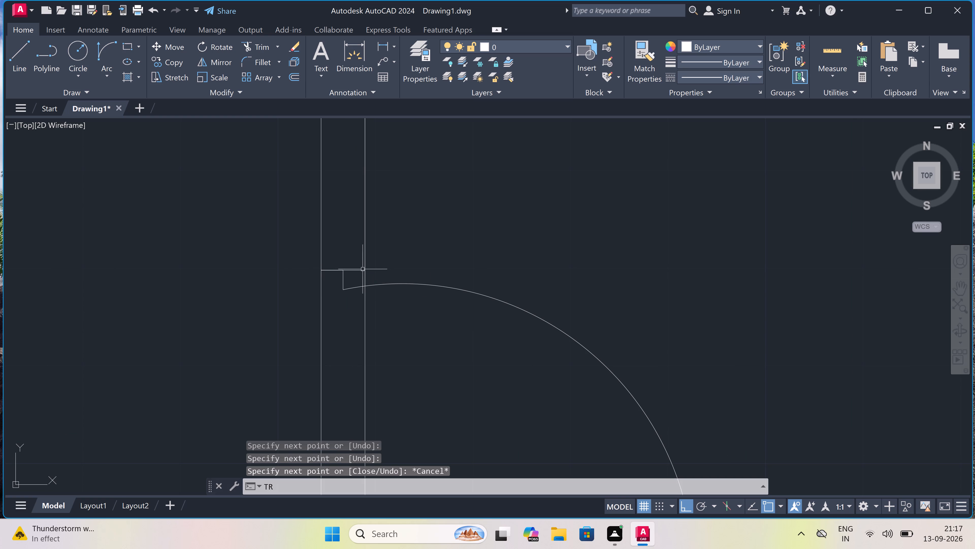
pyautogui.press('space')
pyautogui.scroll(-3, 365, 270)
pyautogui.moveTo(384, 309); pyautogui.dragTo(381, 309)
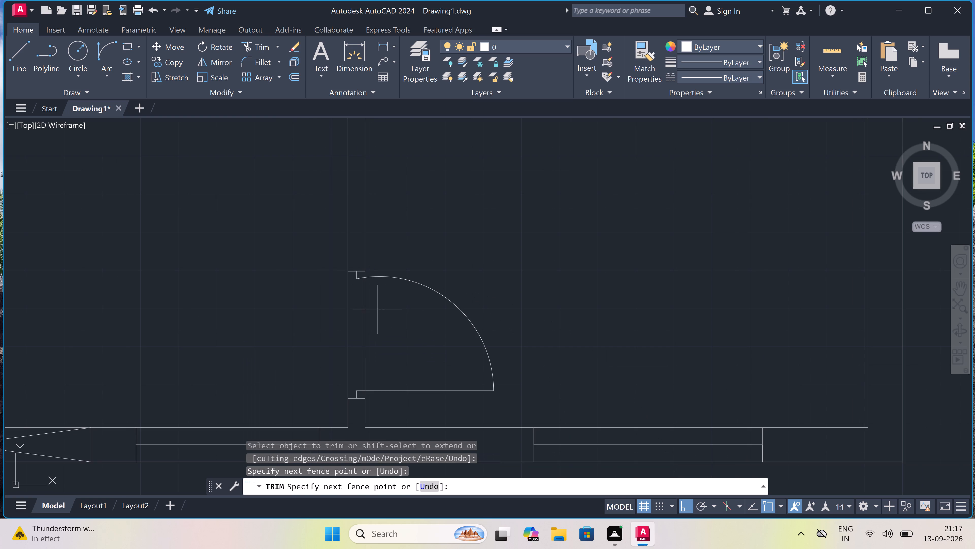
pyautogui.click(333, 312)
pyautogui.press('Escape')
# Trim the short line crossing the stair hall wall where the lower-right room's upper wall line meets it.
pyautogui.scroll(-2, 333, 312)
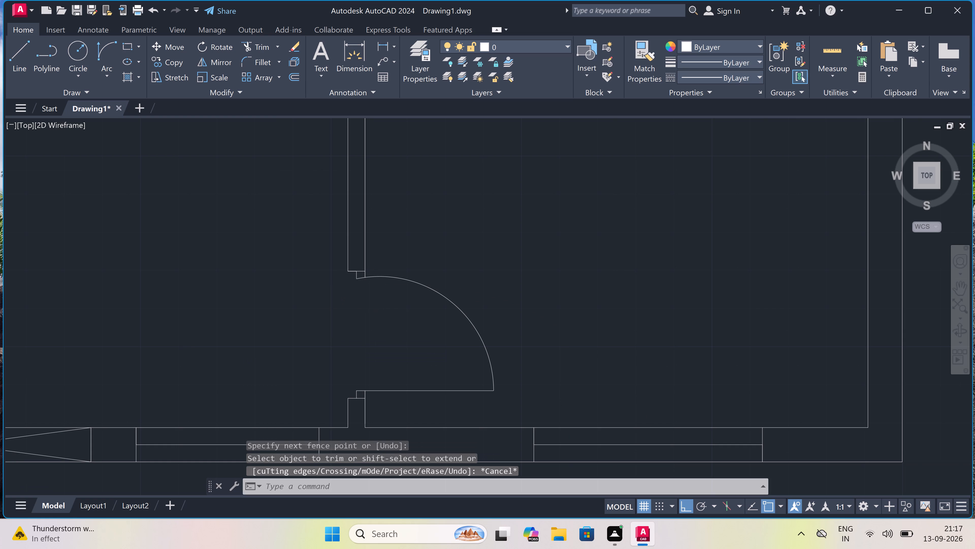
pyautogui.scroll(-2, 411, 295)
pyautogui.scroll(2, 435, 267)
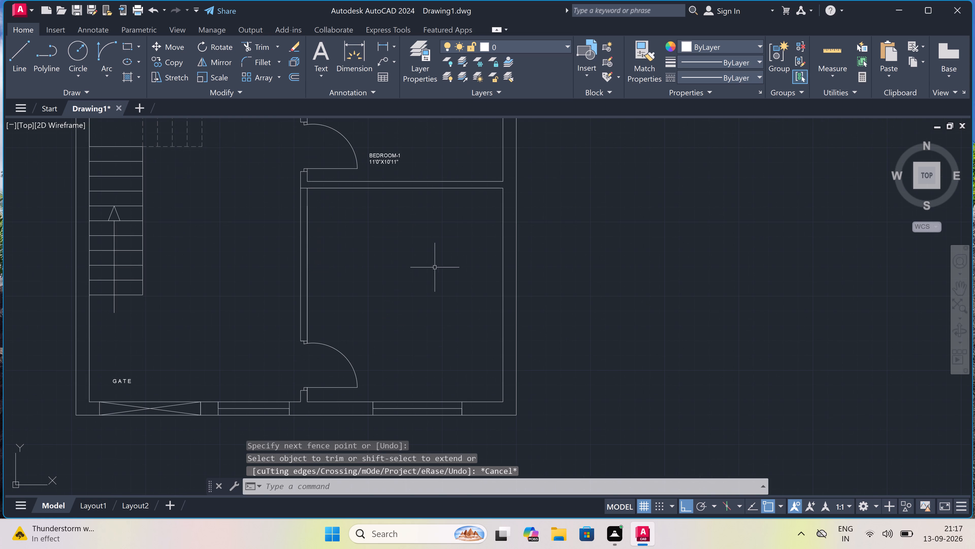
pyautogui.scroll(2, 426, 304)
pyautogui.scroll(-1, 426, 304)
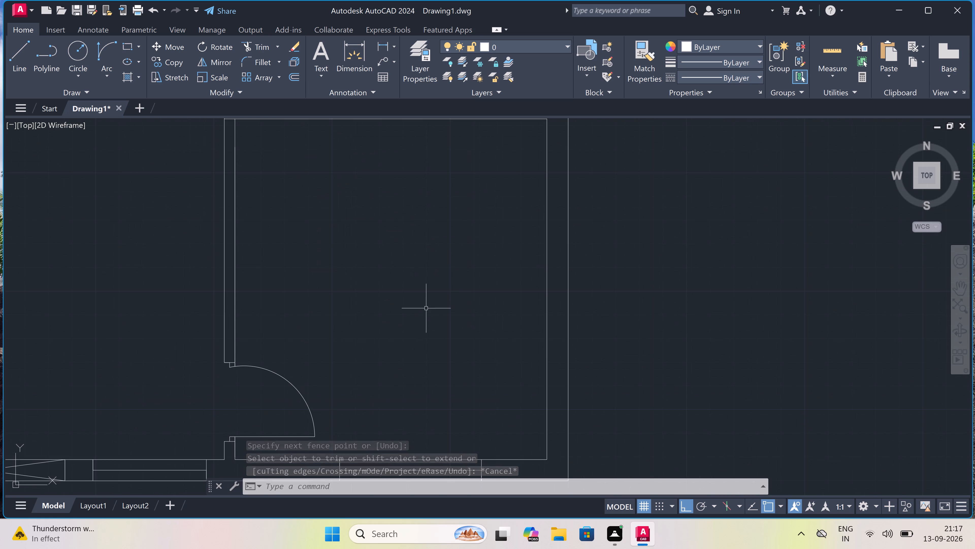
pyautogui.scroll(-1, 429, 337)
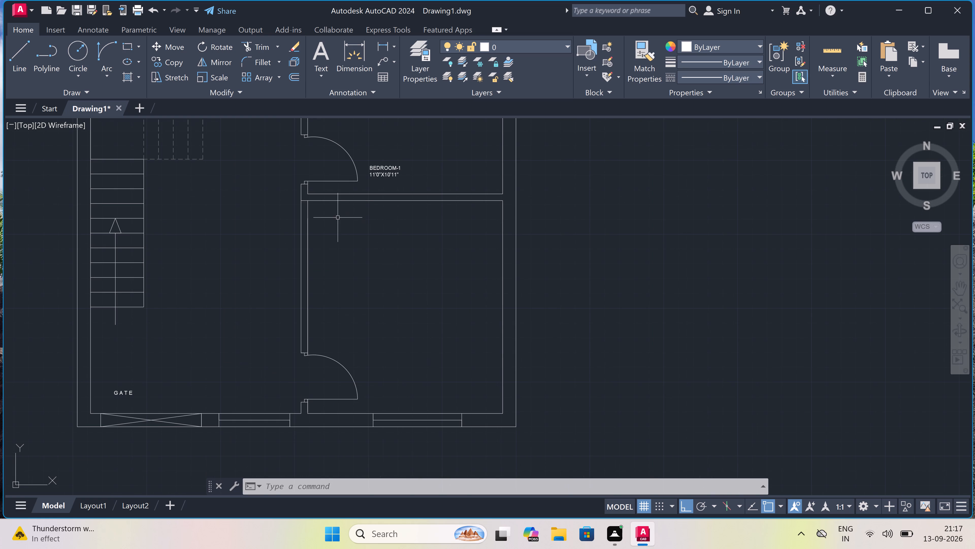
pyautogui.scroll(2, 312, 200)
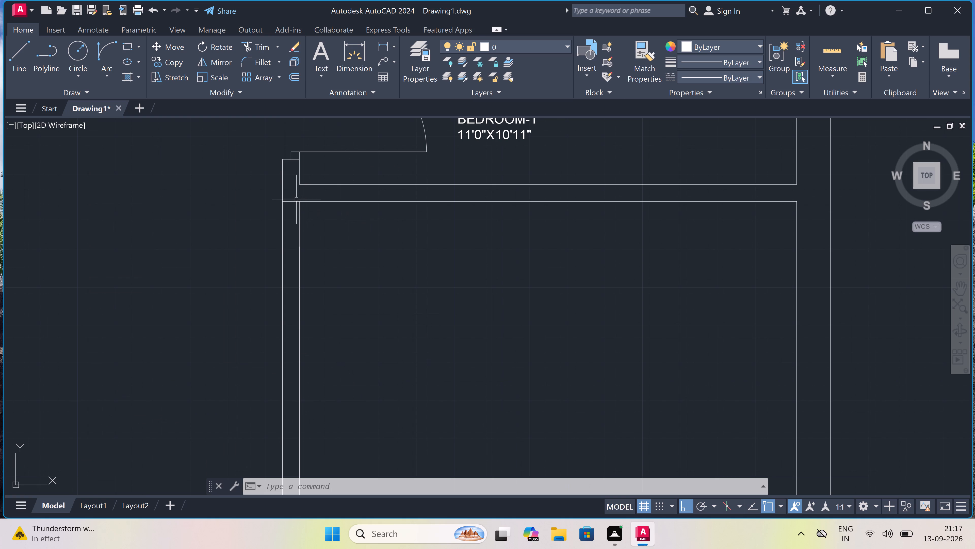
pyautogui.press('space')
pyautogui.moveTo(295, 199); pyautogui.dragTo(293, 203)
pyautogui.click(291, 210)
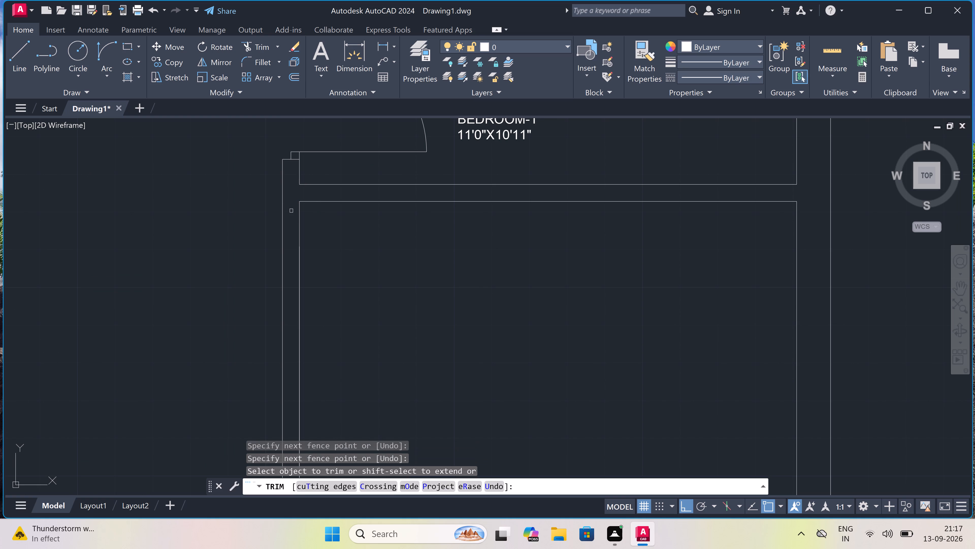
pyautogui.press('Escape')
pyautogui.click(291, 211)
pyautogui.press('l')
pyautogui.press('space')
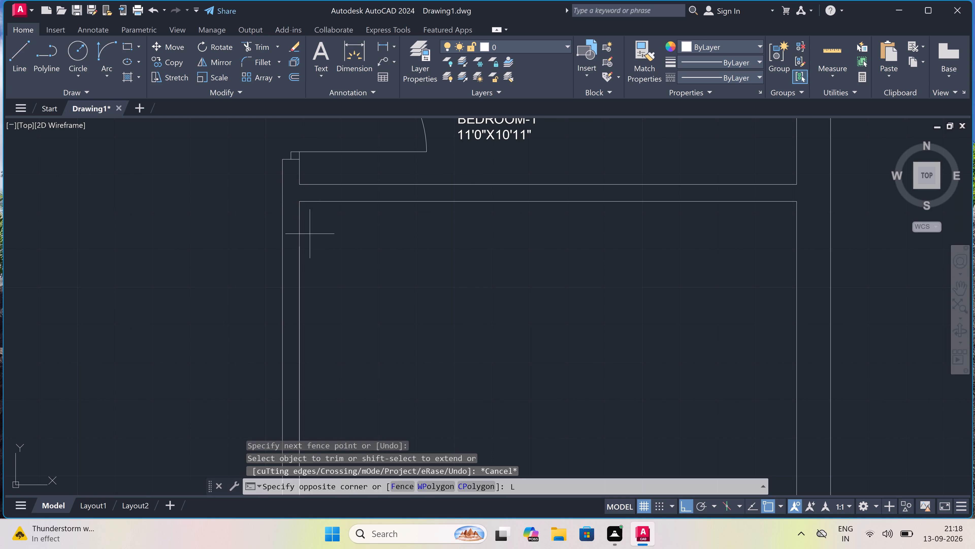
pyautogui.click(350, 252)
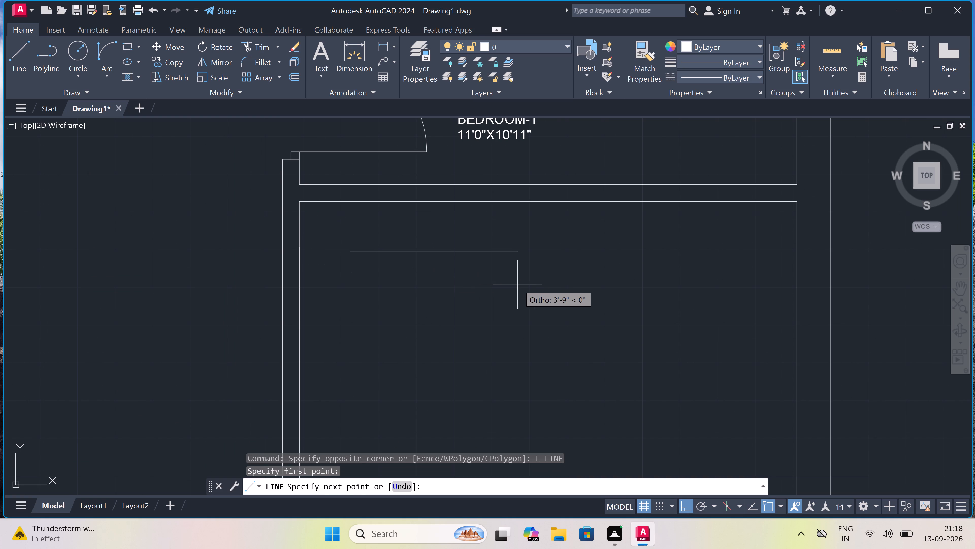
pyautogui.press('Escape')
# Label the lower-right room with multiline text "BEDROOM-2" and, on a second line, "11'0"X12'0"", near its upper wall.
pyautogui.press('m')
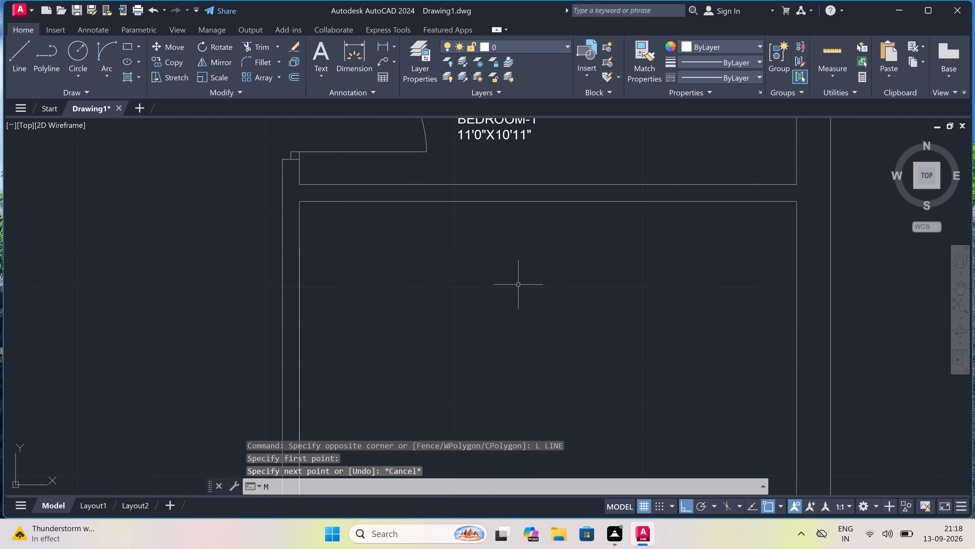
pyautogui.write('T')
pyautogui.press('space')
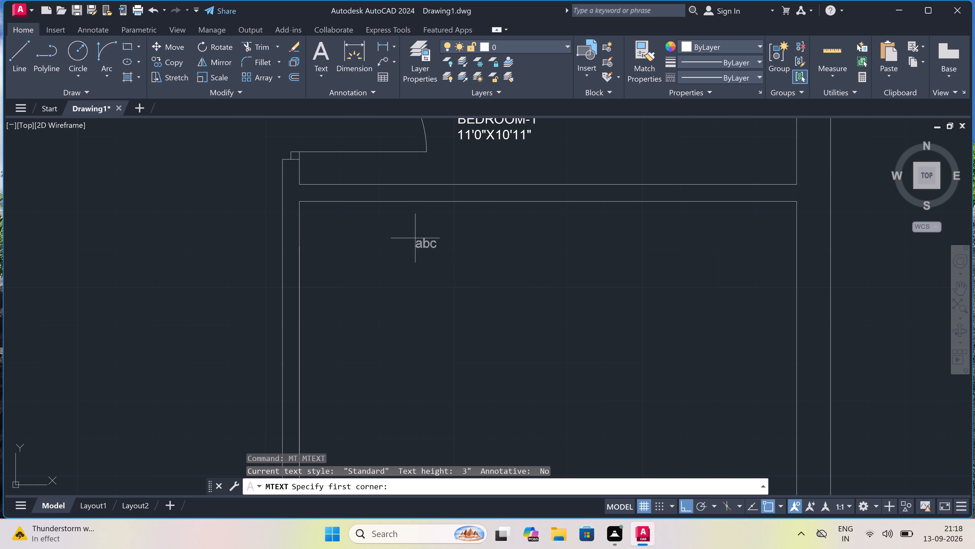
pyautogui.moveTo(399, 244); pyautogui.dragTo(403, 253)
pyautogui.moveTo(553, 273); pyautogui.dragTo(555, 276)
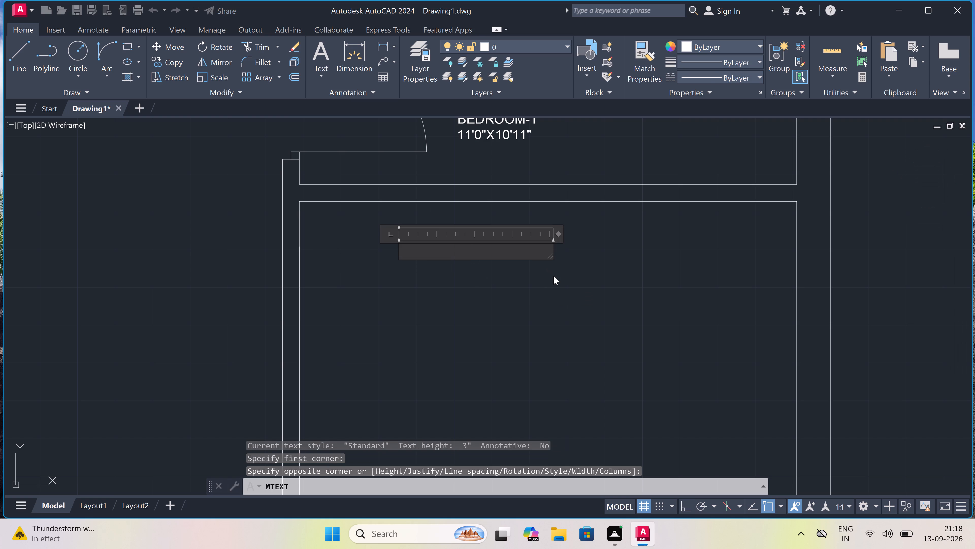
pyautogui.write('BEDROM-')
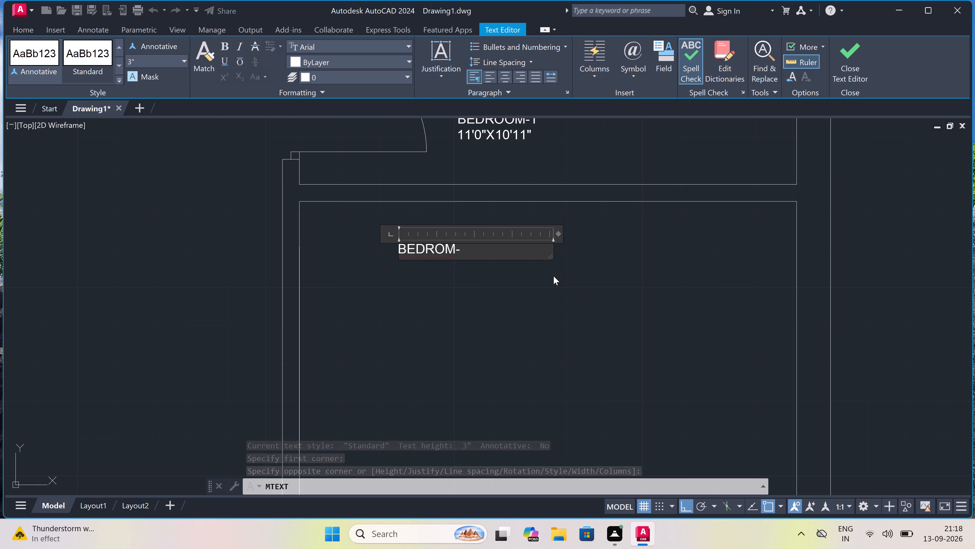
pyautogui.press('BackSpace')
pyautogui.press('BackSpace')
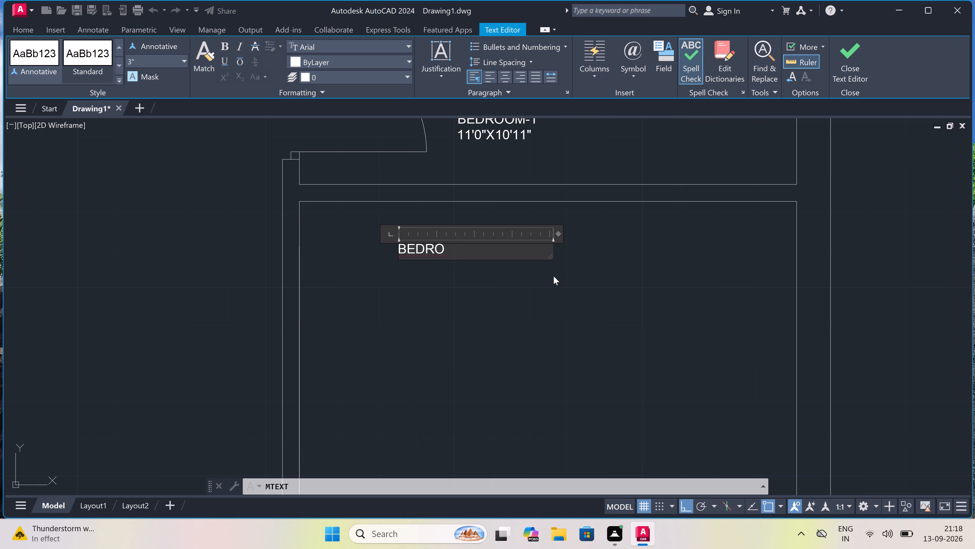
pyautogui.write('OM')
pyautogui.write('-2')
pyautogui.press('Return')
pyautogui.write('11')
pyautogui.write('\'0"')
pyautogui.press('x')
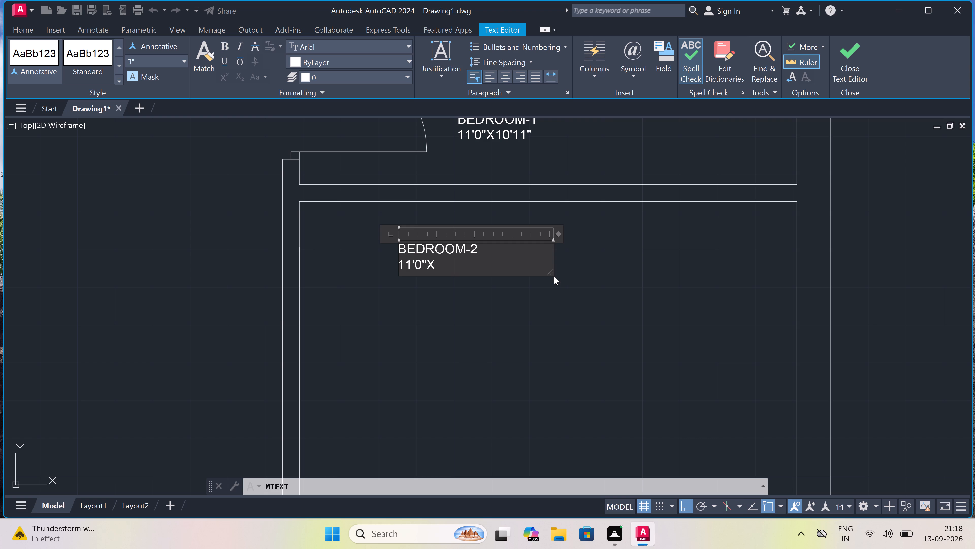
pyautogui.write('12')
pyautogui.press('0')
pyautogui.press('BackSpace')
pyautogui.write('\'0"')
pyautogui.click(331, 285)
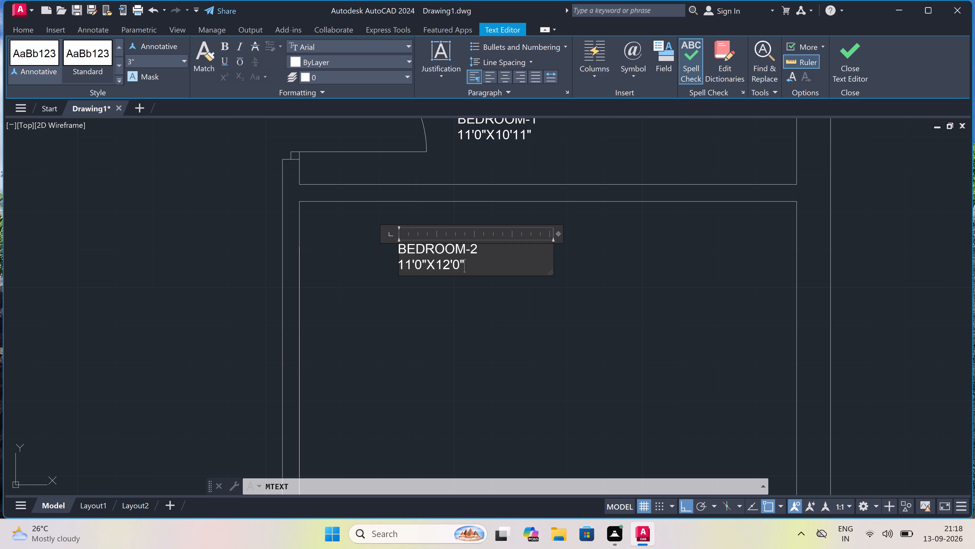
# Select every multiline text label in the plan by similarity to the BEDROOM-2 label and set their text height to 8".
pyautogui.scroll(-4, 346, 253)
pyautogui.scroll(3, 350, 255)
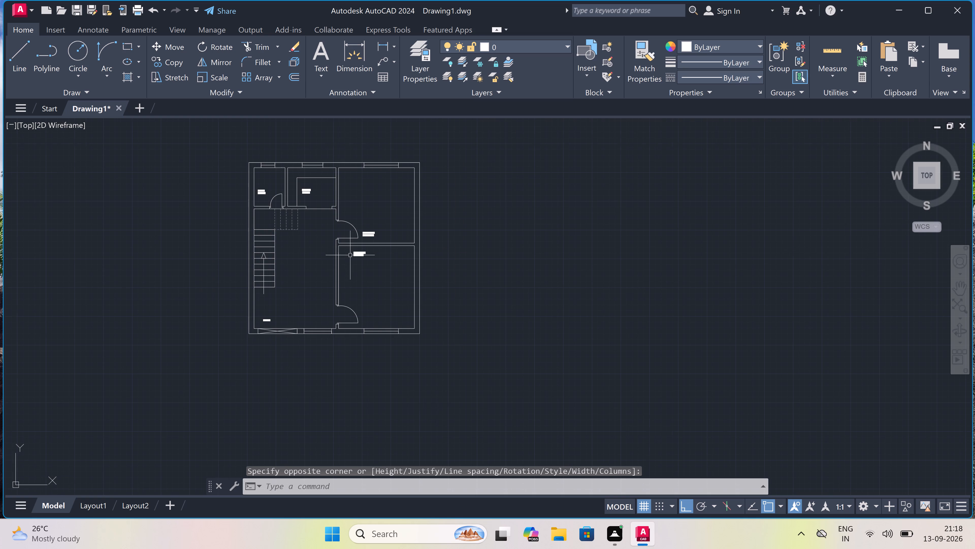
pyautogui.scroll(-3, 358, 284)
pyautogui.scroll(1, 385, 335)
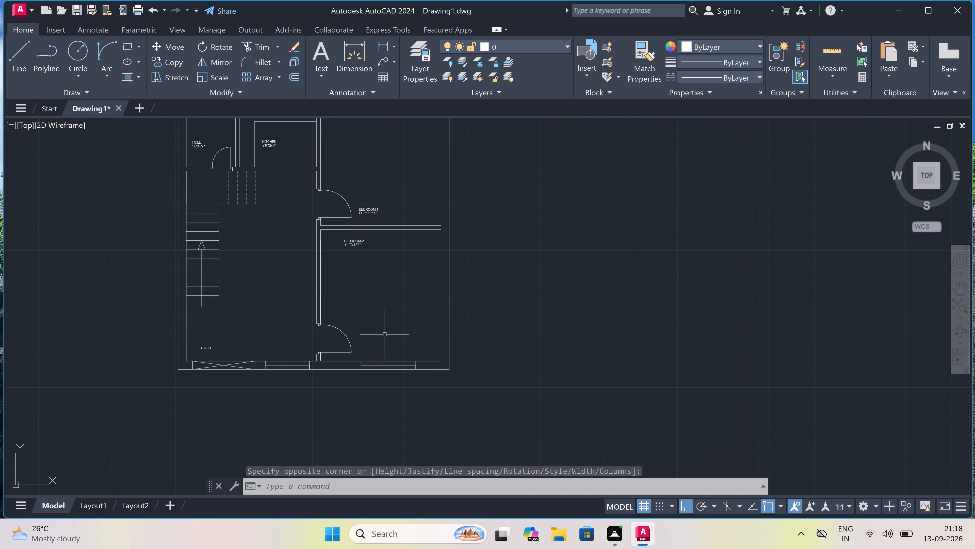
pyautogui.scroll(-1, 385, 334)
pyautogui.scroll(2, 369, 272)
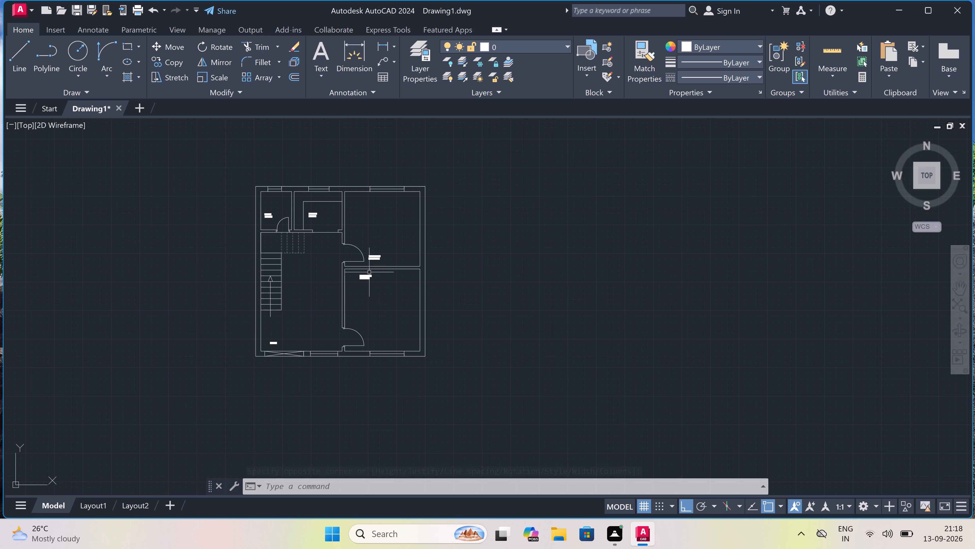
pyautogui.scroll(1, 369, 272)
pyautogui.scroll(-2, 365, 282)
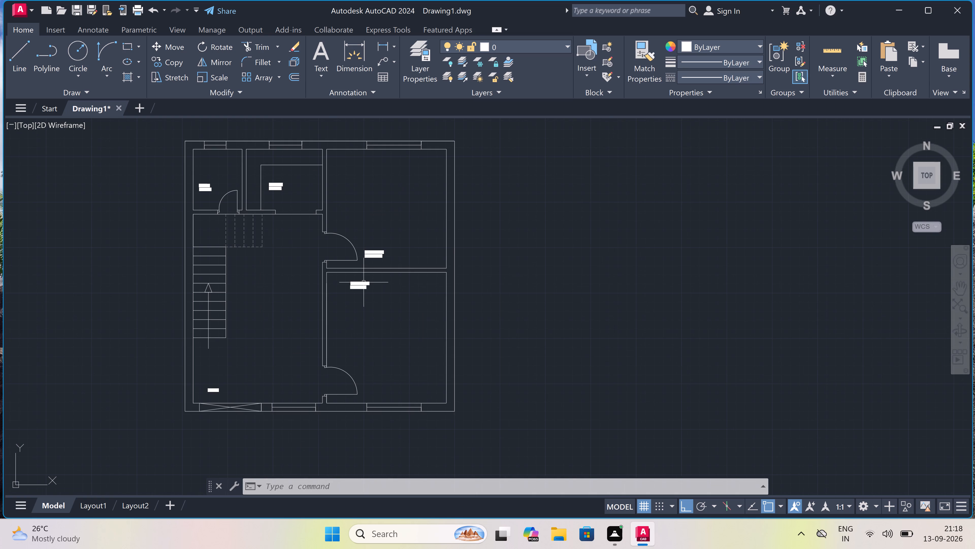
pyautogui.click(364, 283)
pyautogui.rightClick(512, 155)
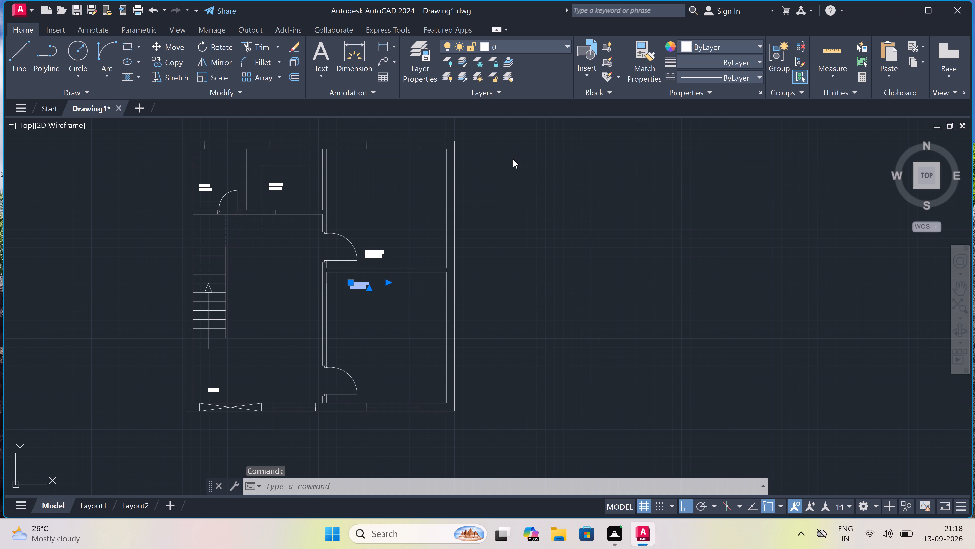
pyautogui.click(549, 375)
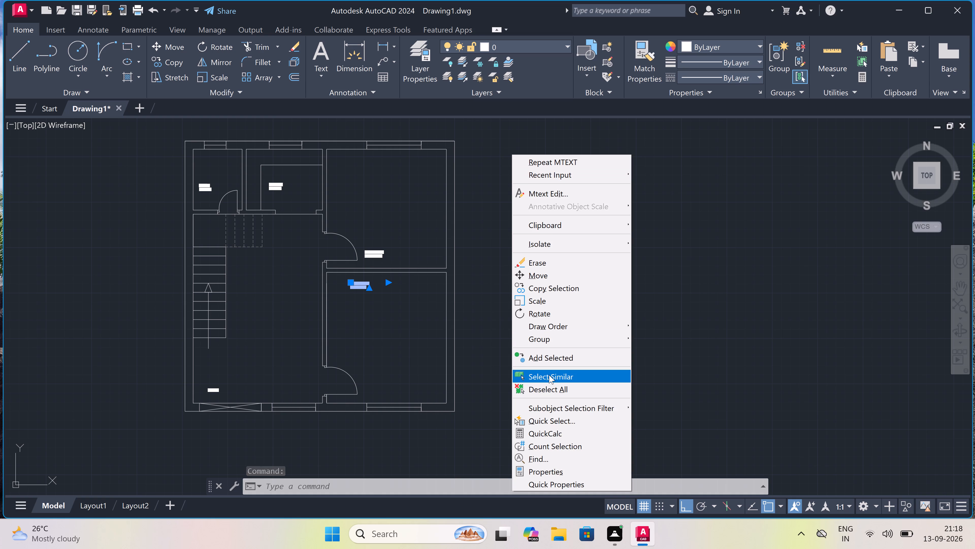
pyautogui.moveTo(530, 217); pyautogui.dragTo(531, 219, button='right')
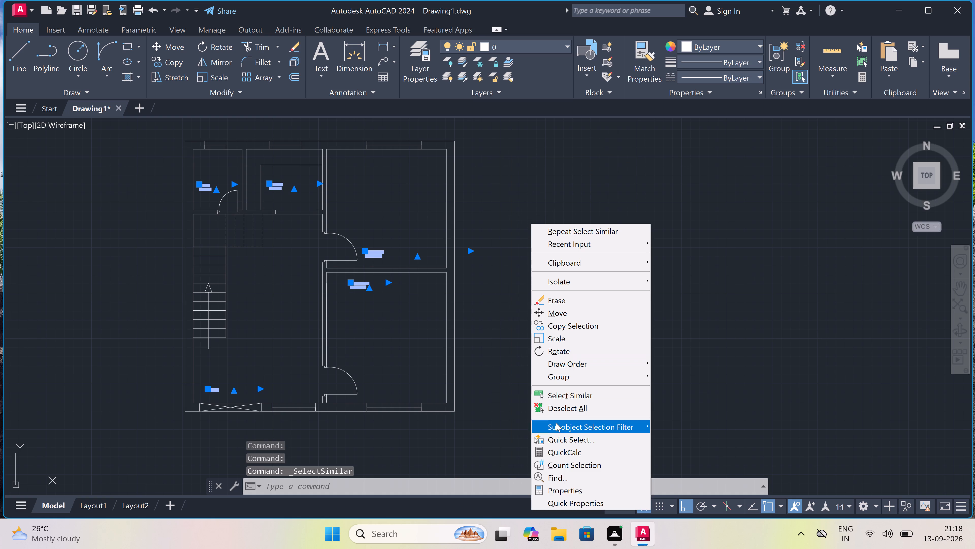
pyautogui.click(558, 491)
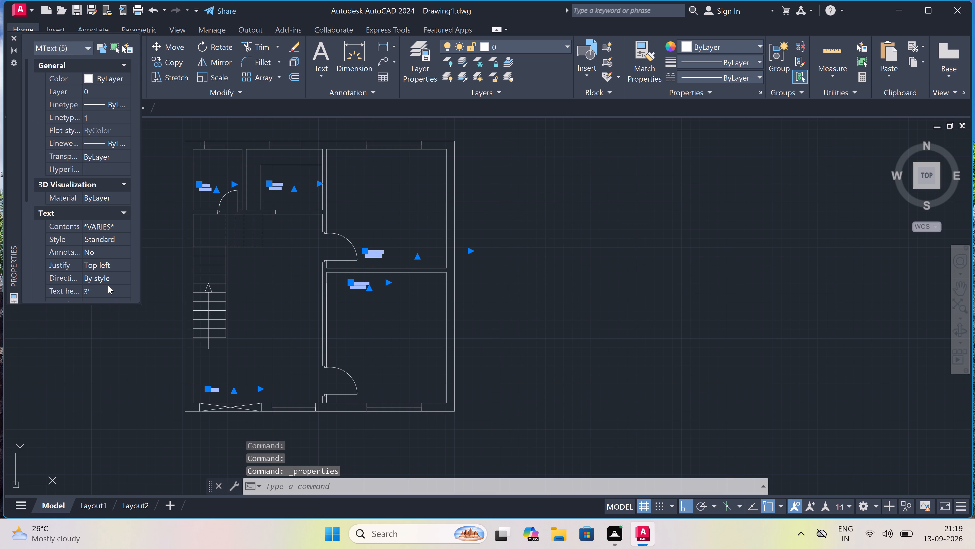
pyautogui.moveTo(108, 286); pyautogui.dragTo(108, 288)
pyautogui.press('BackSpace')
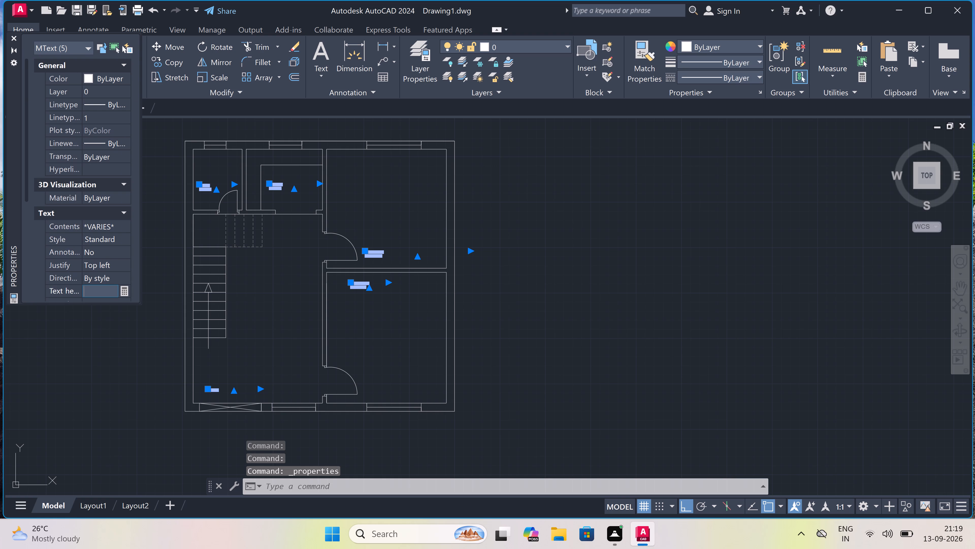
pyautogui.press('8')
pyautogui.hotkey('shift', '"')
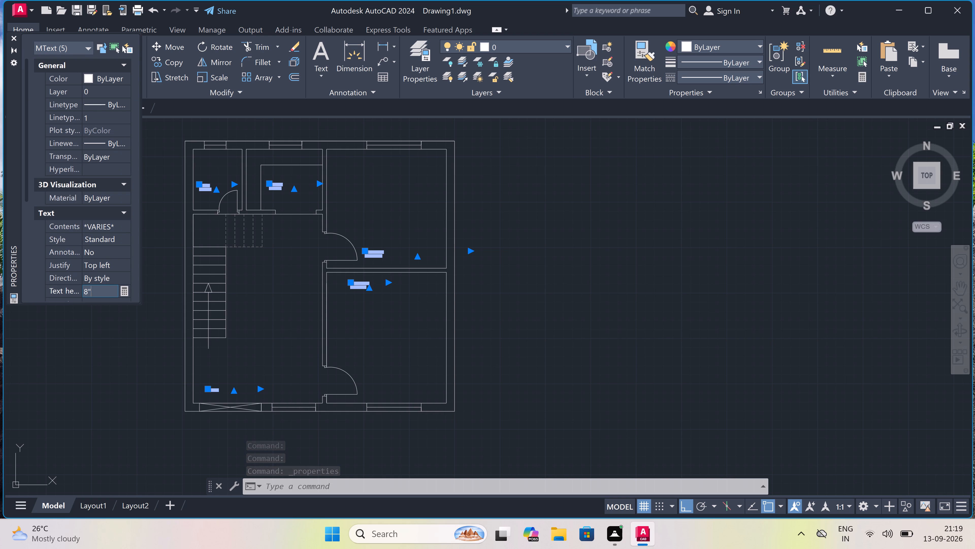
pyautogui.click(280, 311)
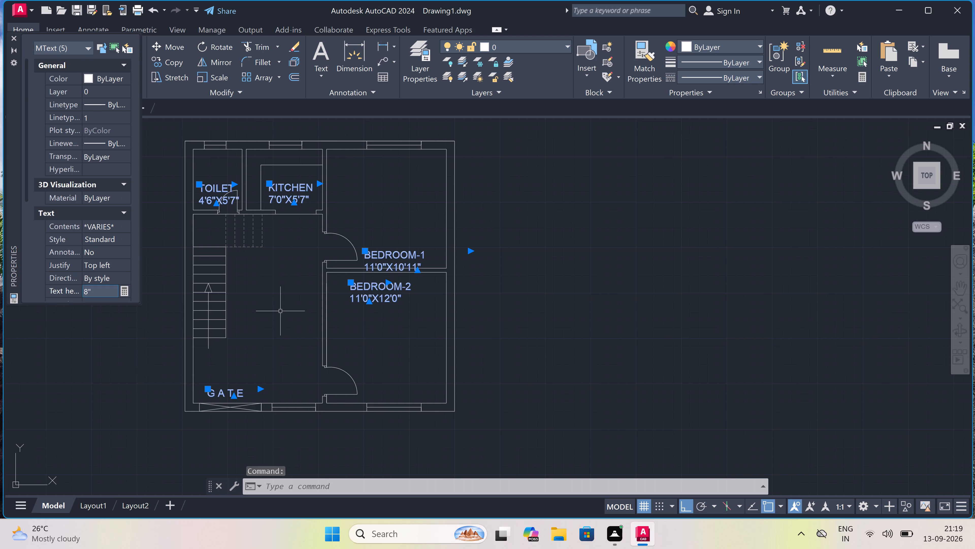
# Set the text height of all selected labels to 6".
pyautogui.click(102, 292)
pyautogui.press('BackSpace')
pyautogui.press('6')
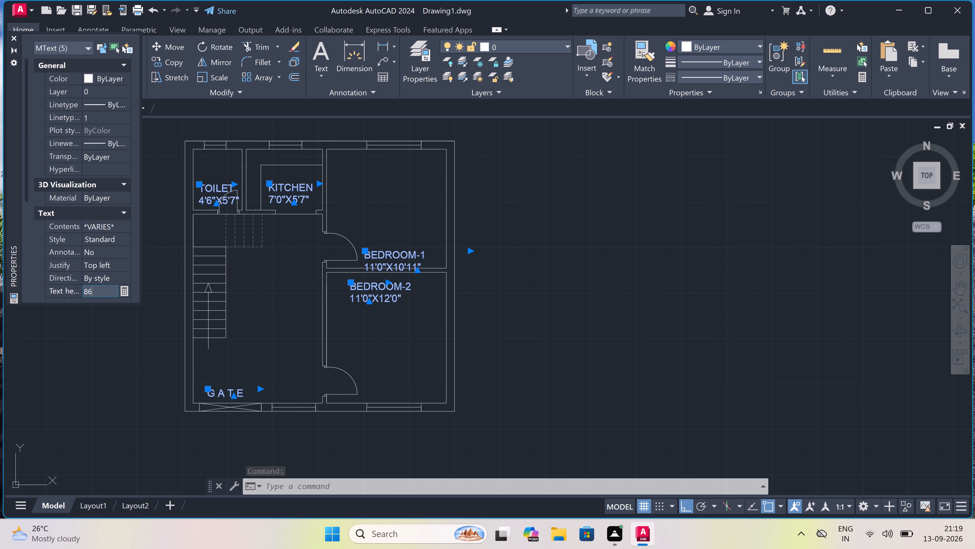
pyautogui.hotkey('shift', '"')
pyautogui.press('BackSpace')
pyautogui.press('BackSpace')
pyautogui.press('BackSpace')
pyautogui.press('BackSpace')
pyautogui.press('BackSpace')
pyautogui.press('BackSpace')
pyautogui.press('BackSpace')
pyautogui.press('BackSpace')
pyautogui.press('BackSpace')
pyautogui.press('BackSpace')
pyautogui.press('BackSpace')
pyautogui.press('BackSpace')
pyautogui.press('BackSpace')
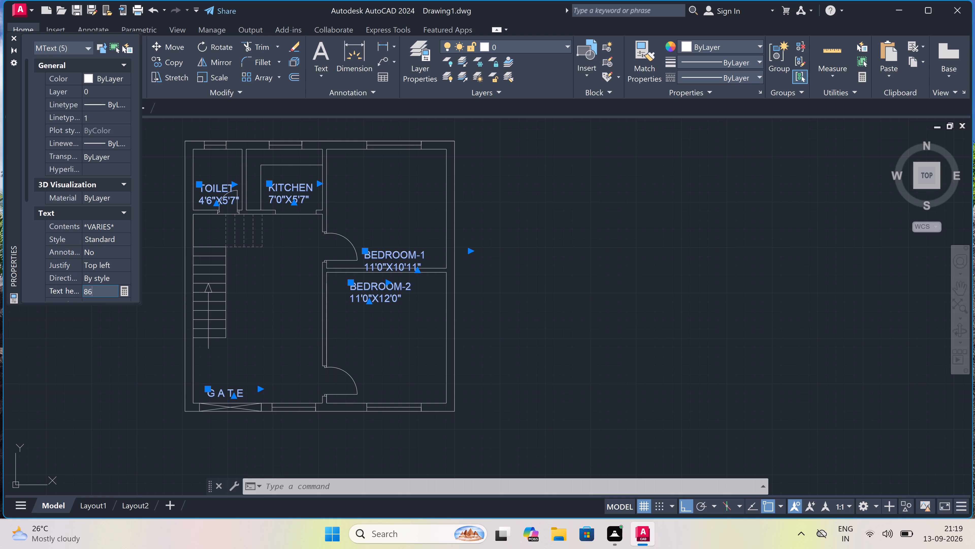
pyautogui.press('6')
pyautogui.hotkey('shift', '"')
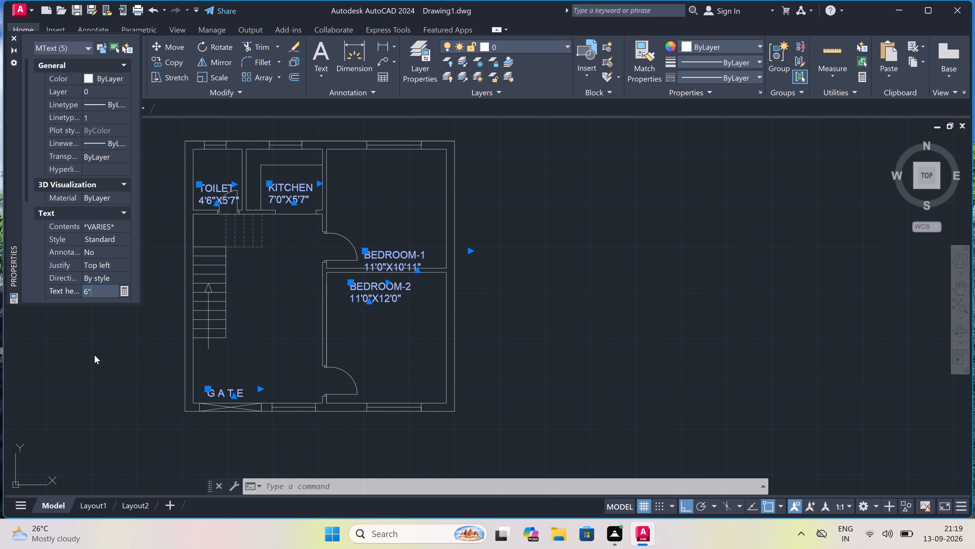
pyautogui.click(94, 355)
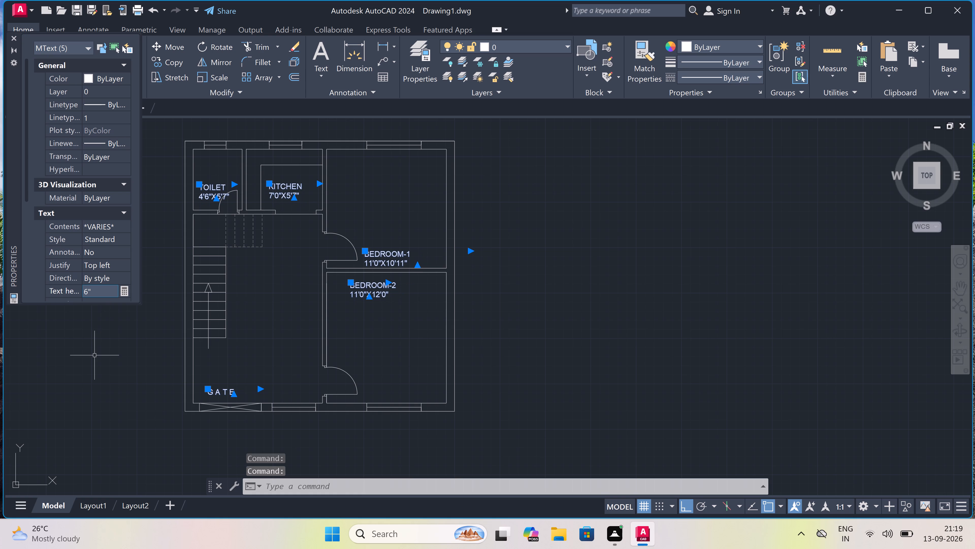
# Set the text height of all selected room and gate labels to 5" and clear the selection.
pyautogui.click(101, 291)
pyautogui.press('BackSpace')
pyautogui.press('BackSpace')
pyautogui.press('BackSpace')
pyautogui.press('BackSpace')
pyautogui.press('BackSpace')
pyautogui.press('BackSpace')
pyautogui.press('BackSpace')
pyautogui.press('BackSpace')
pyautogui.press('BackSpace')
pyautogui.press('BackSpace')
pyautogui.press('BackSpace')
pyautogui.press('BackSpace')
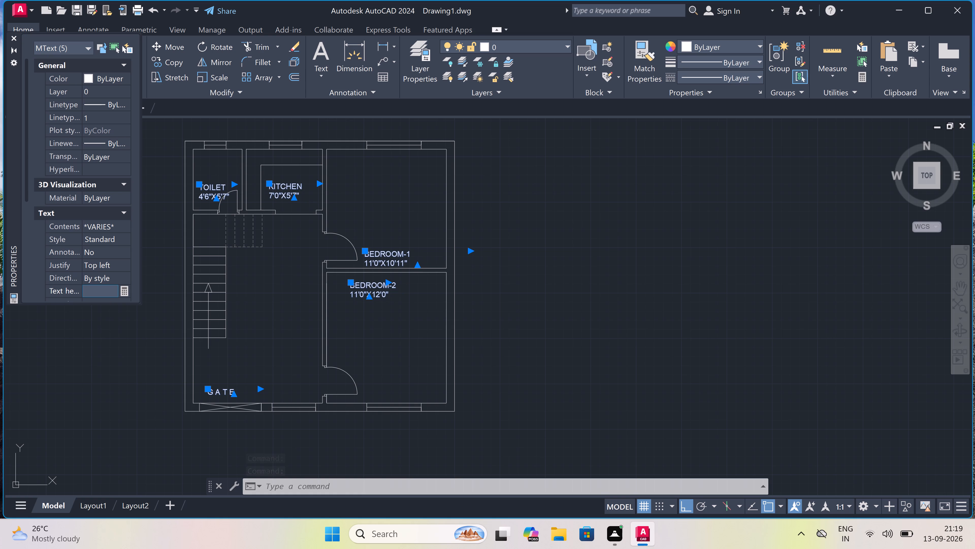
pyautogui.write('5"')
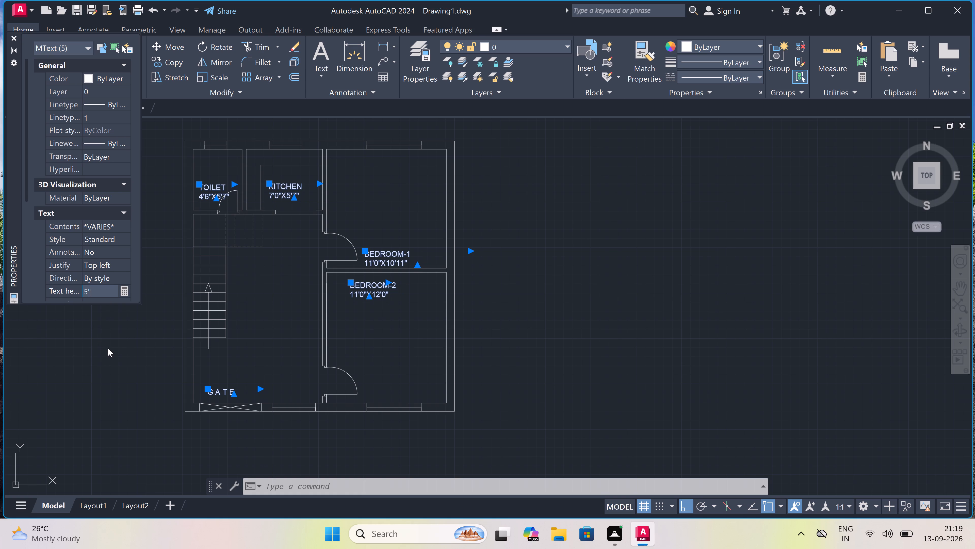
pyautogui.click(108, 348)
pyautogui.press('Escape')
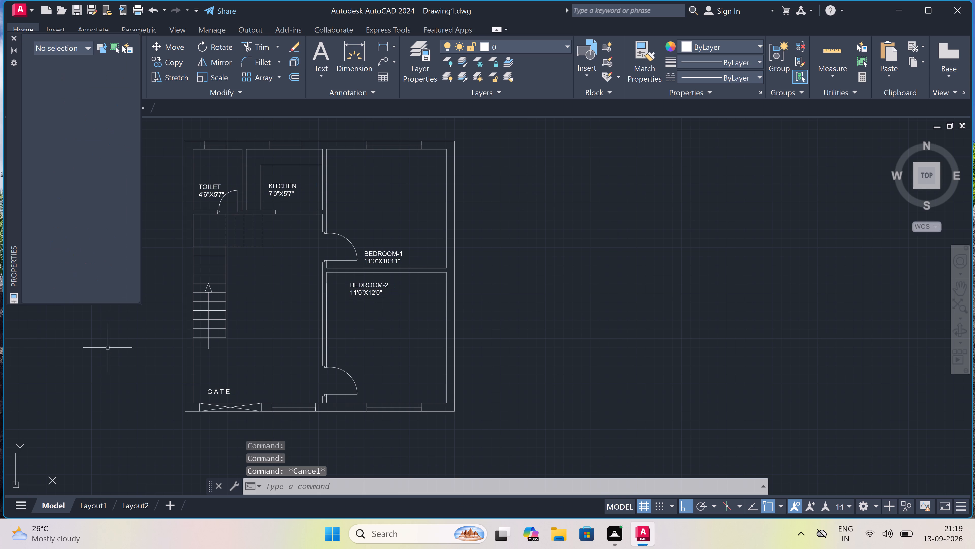
# Close the Properties palette and maximize the program window.
pyautogui.scroll(-5, 165, 341)
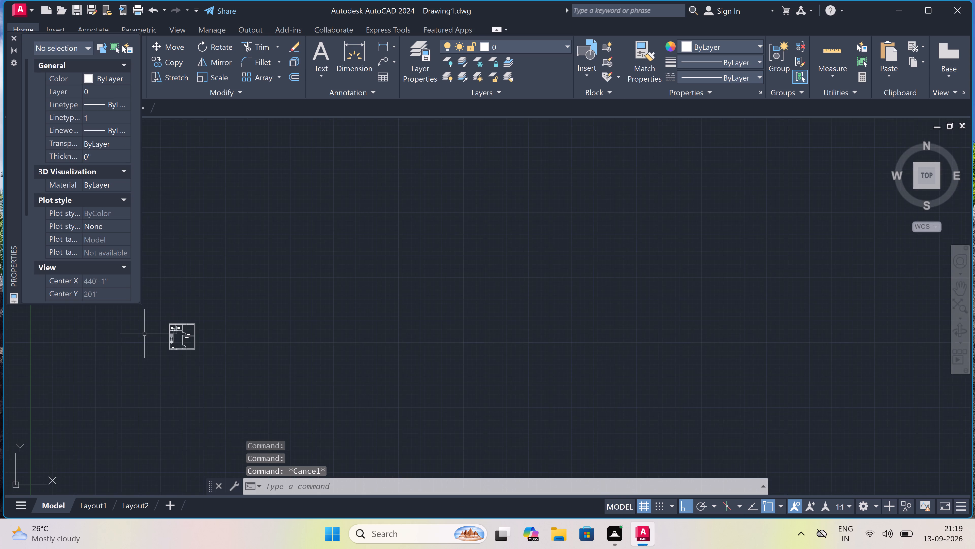
pyautogui.scroll(5, 144, 333)
pyautogui.scroll(-1, 275, 301)
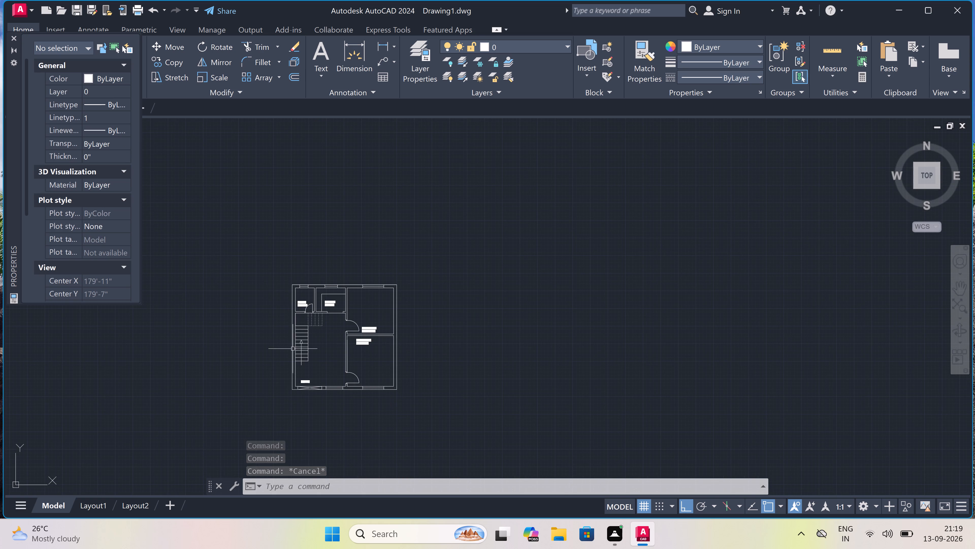
pyautogui.scroll(4, 307, 364)
pyautogui.scroll(-2, 315, 341)
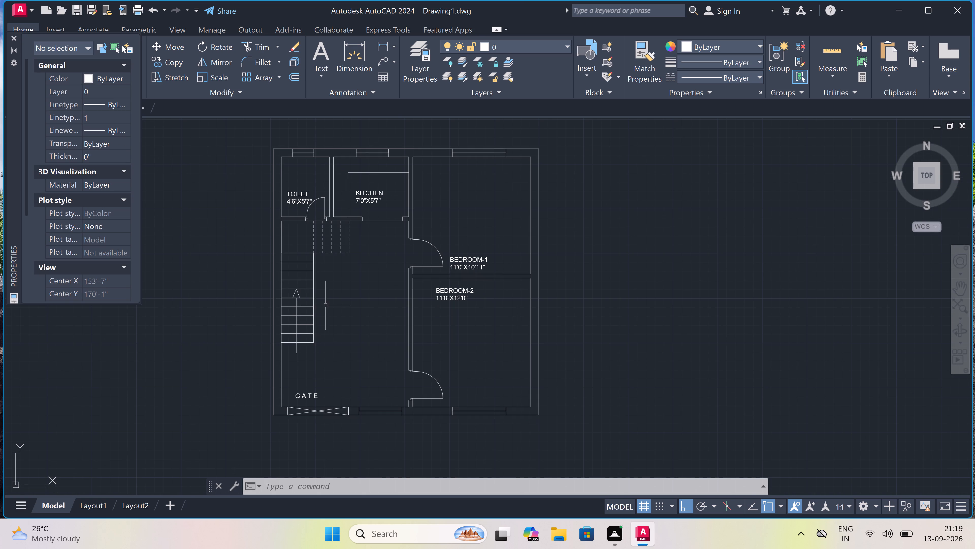
pyautogui.scroll(2, 315, 201)
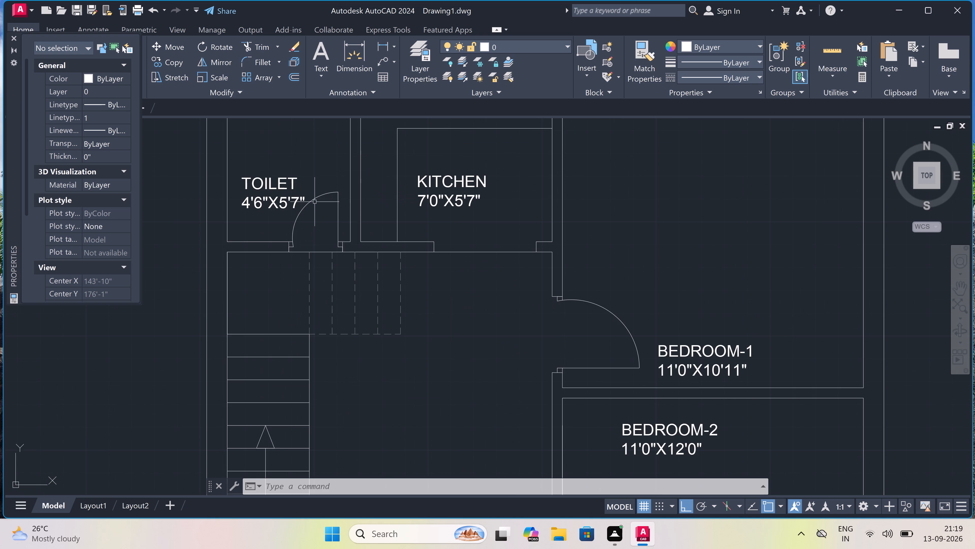
pyautogui.click(11, 37)
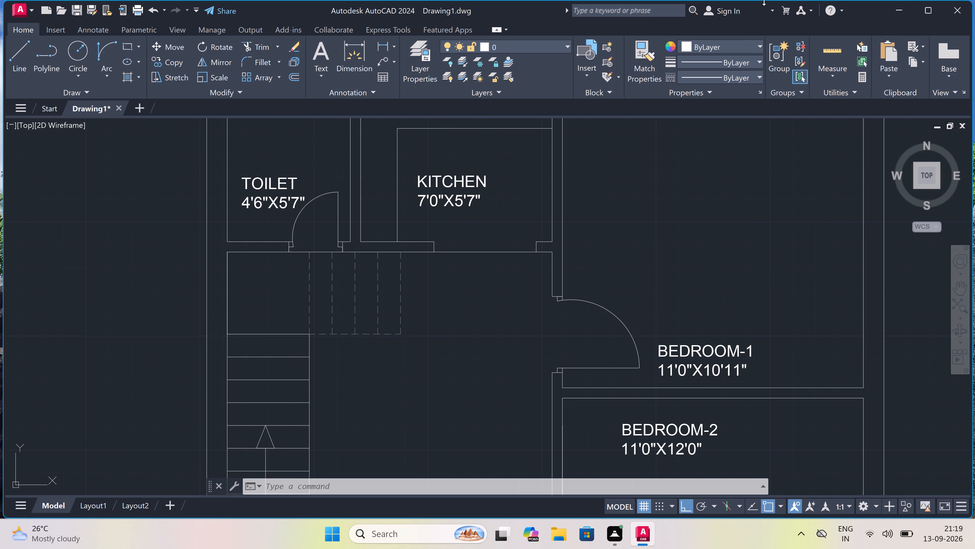
pyautogui.click(932, 6)
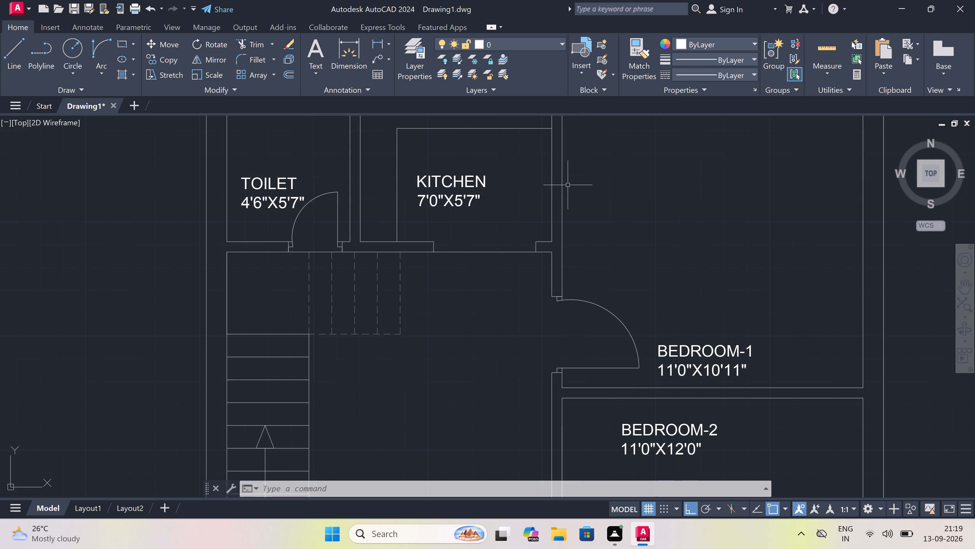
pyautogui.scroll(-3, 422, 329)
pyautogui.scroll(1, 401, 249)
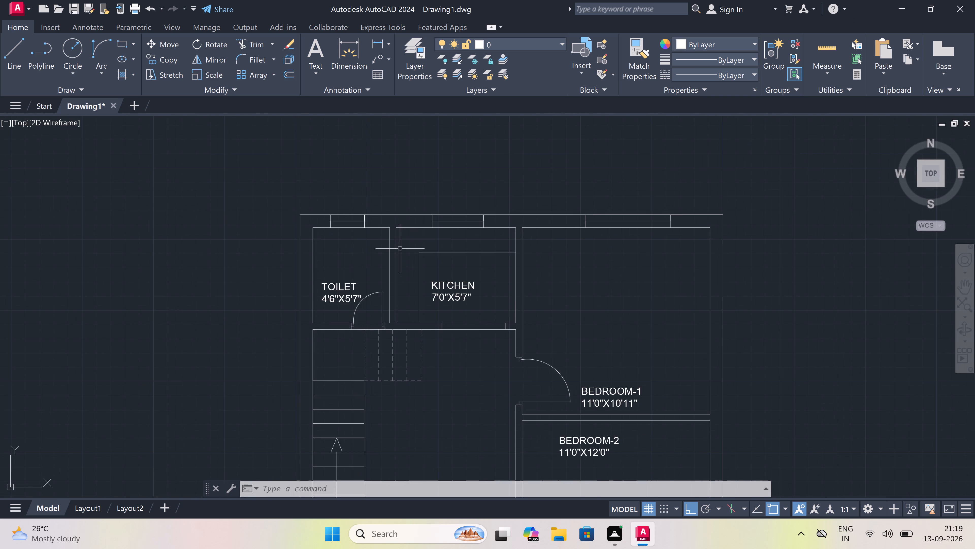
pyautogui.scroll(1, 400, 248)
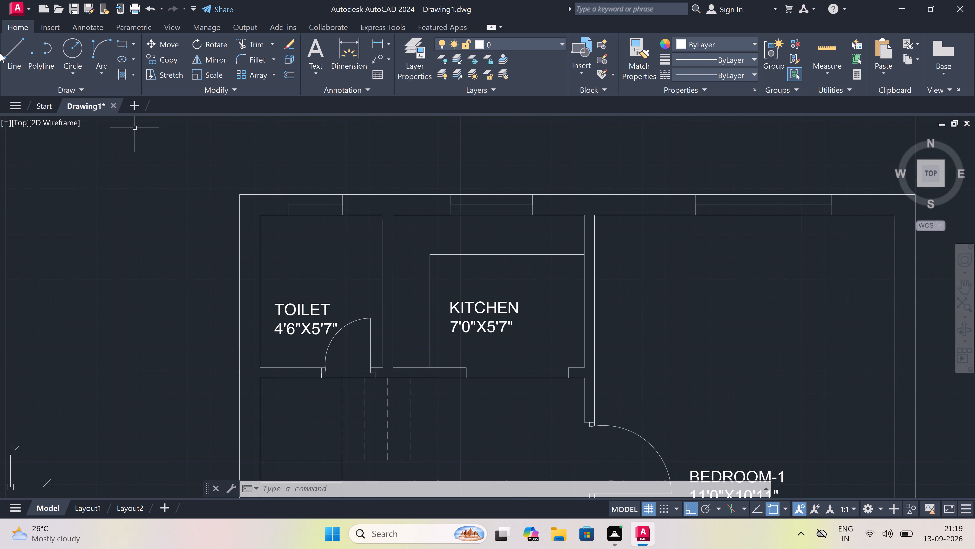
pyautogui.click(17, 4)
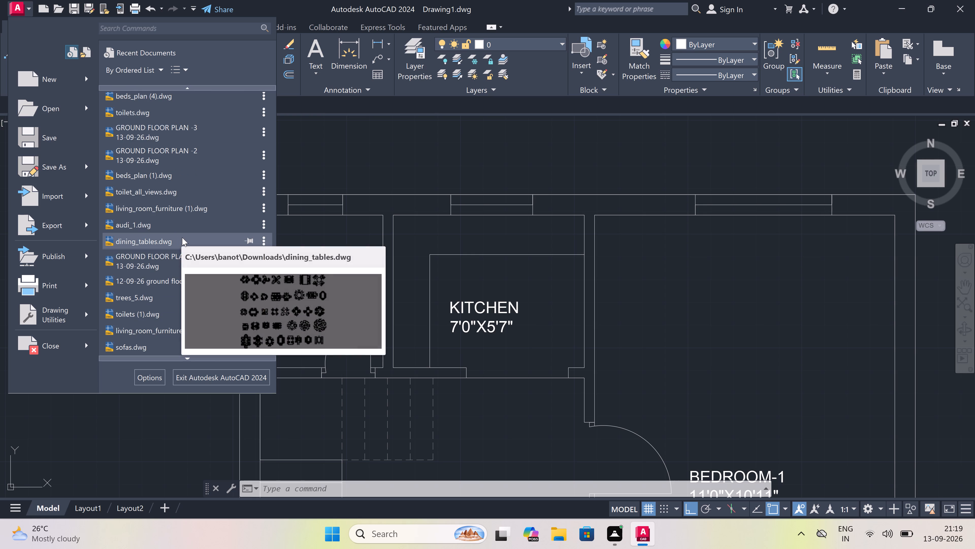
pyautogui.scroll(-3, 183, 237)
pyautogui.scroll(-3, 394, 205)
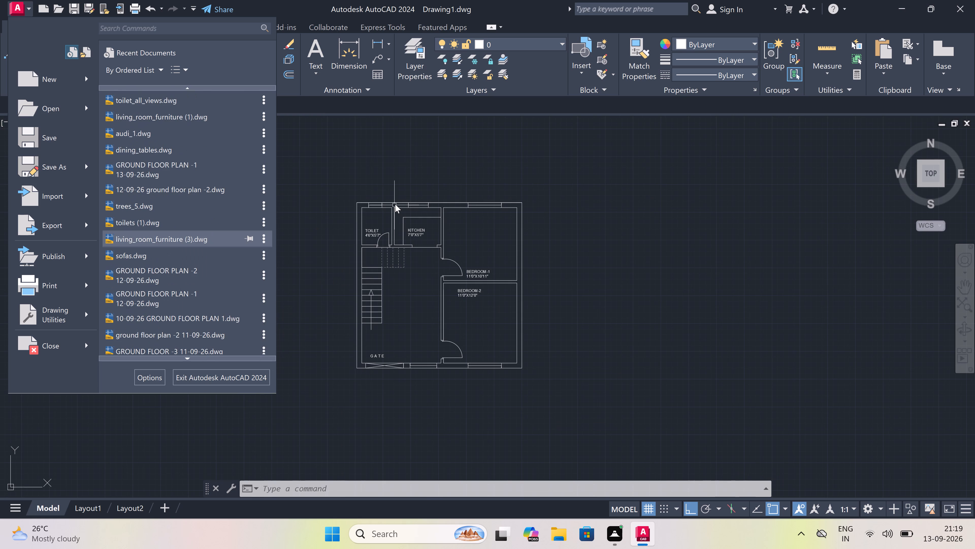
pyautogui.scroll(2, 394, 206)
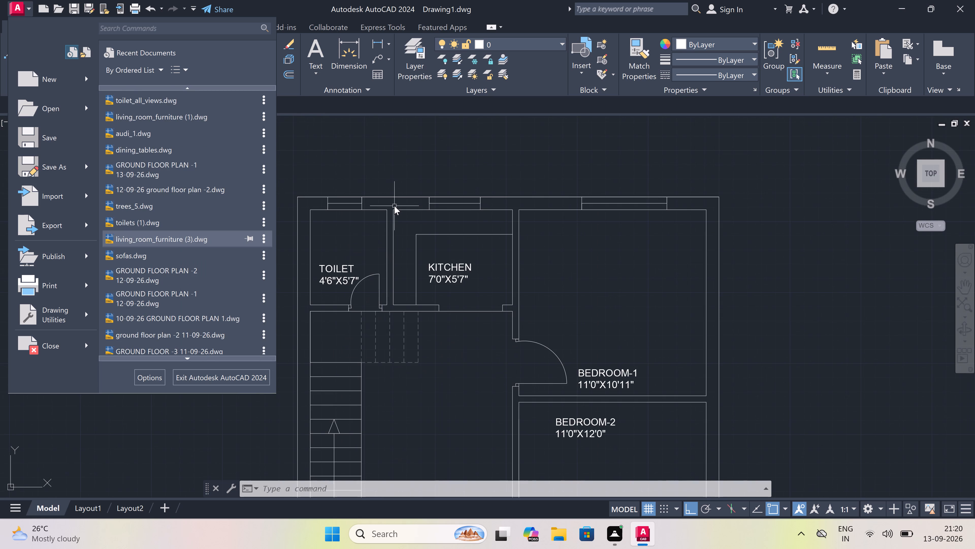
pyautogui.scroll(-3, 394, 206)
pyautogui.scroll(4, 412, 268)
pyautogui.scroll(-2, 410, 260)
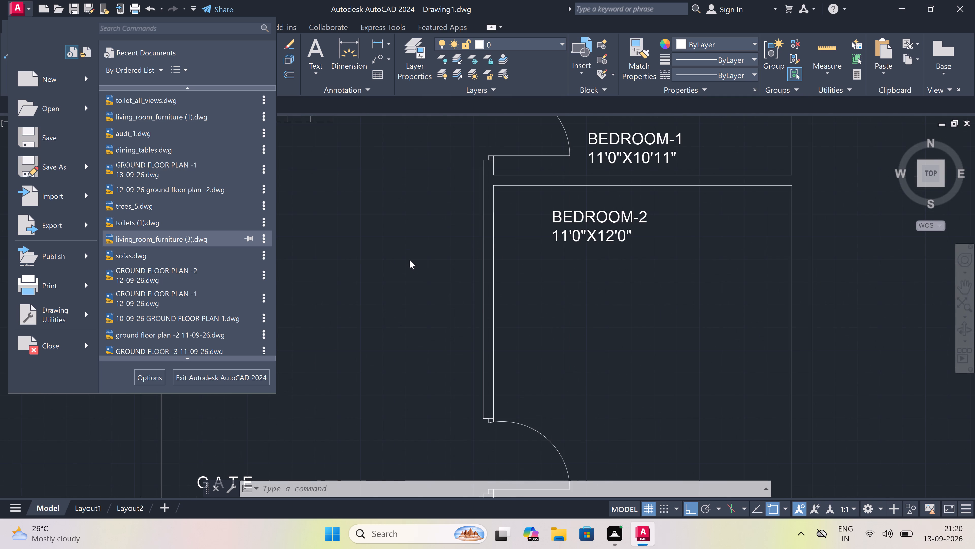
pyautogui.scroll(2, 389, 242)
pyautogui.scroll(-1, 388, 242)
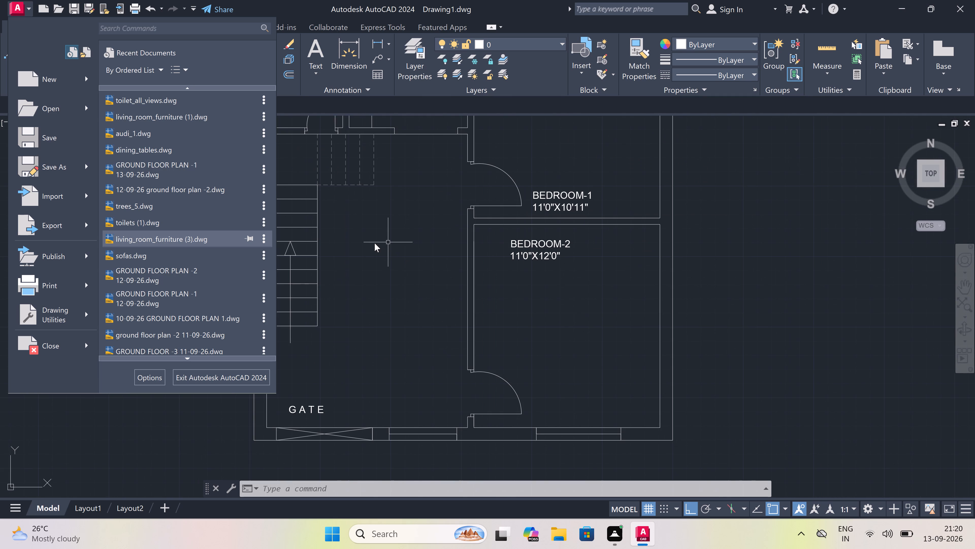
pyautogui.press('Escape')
# Add a multiline text label reading DRAWING HALL with 11'11"X17'4" on a second line, in the hall between the staircase and BEDROOM-2.
pyautogui.write('MT')
pyautogui.press('space')
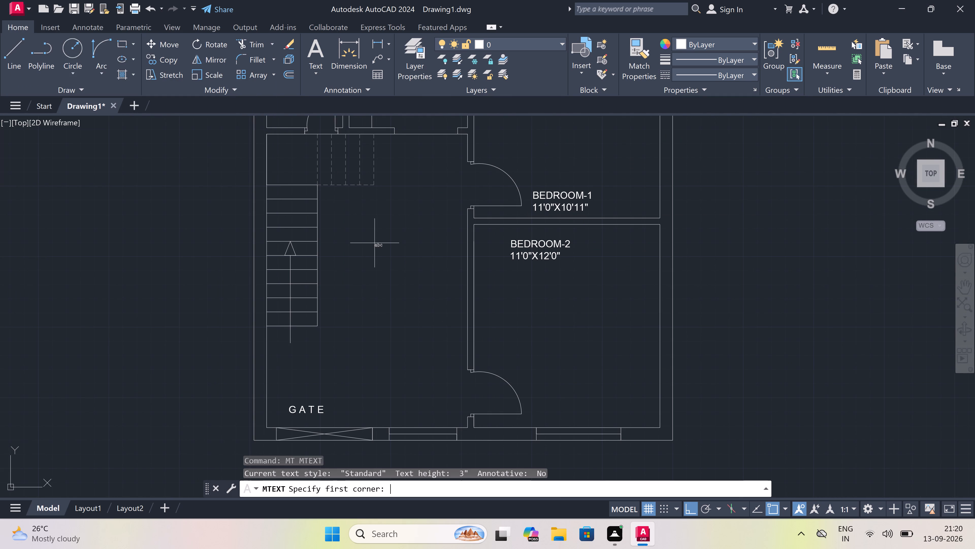
pyautogui.moveTo(360, 243); pyautogui.dragTo(371, 261)
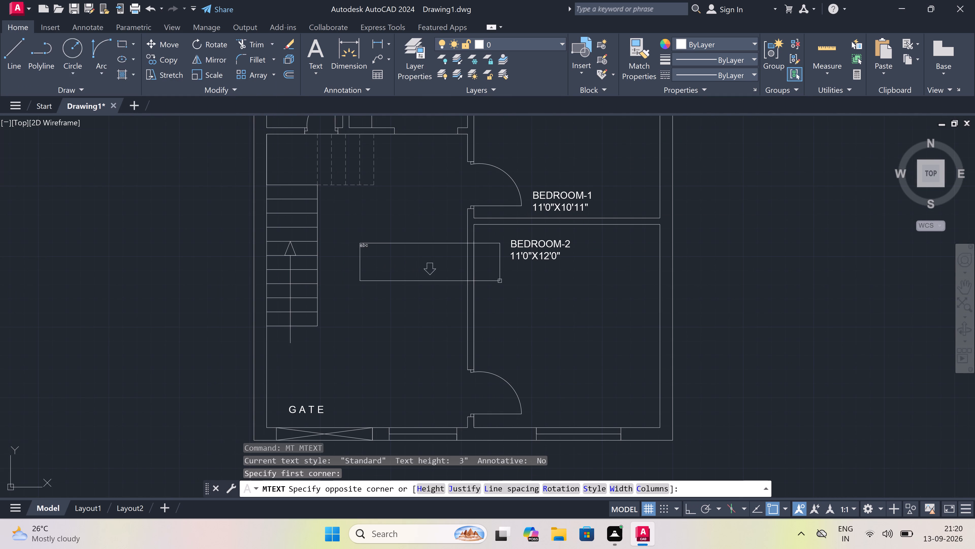
pyautogui.click(496, 281)
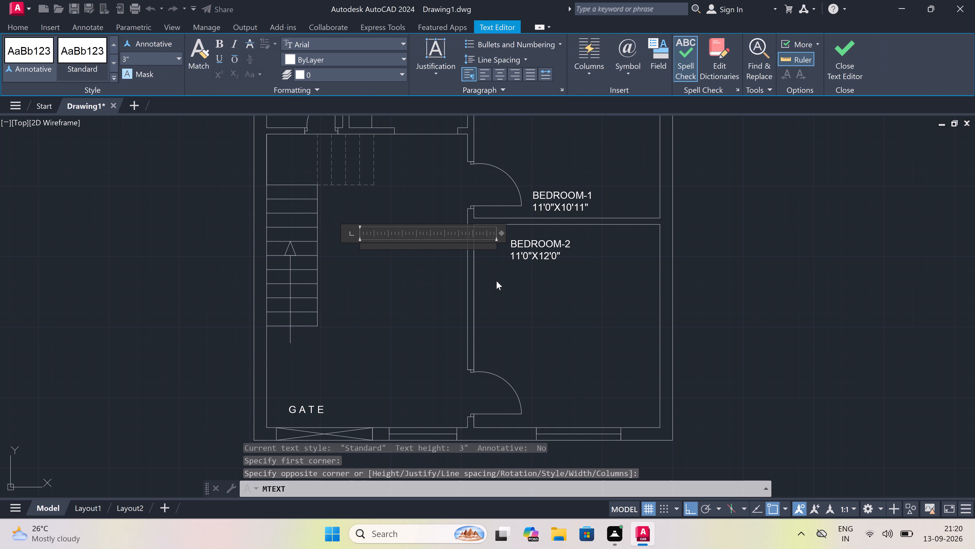
pyautogui.write('DRA')
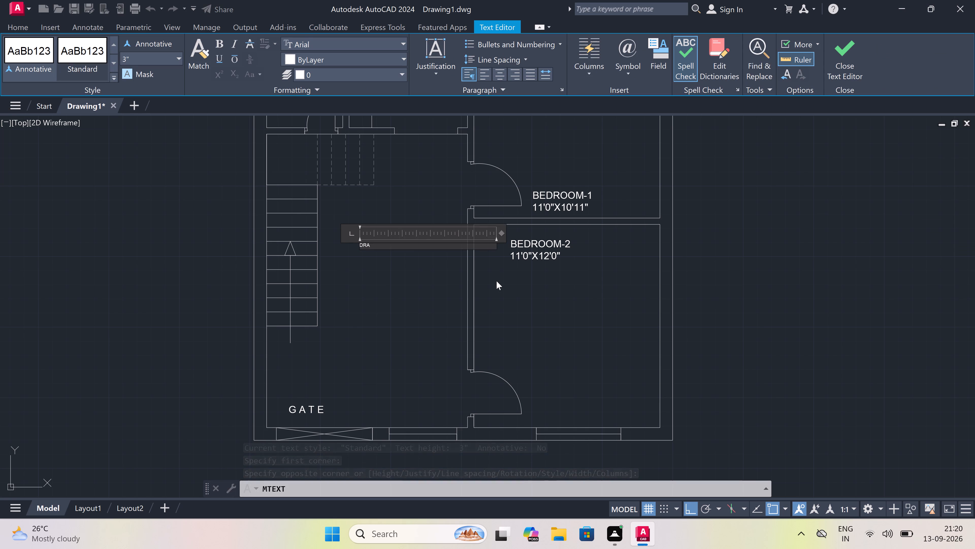
pyautogui.press('w')
pyautogui.write('ING HALL')
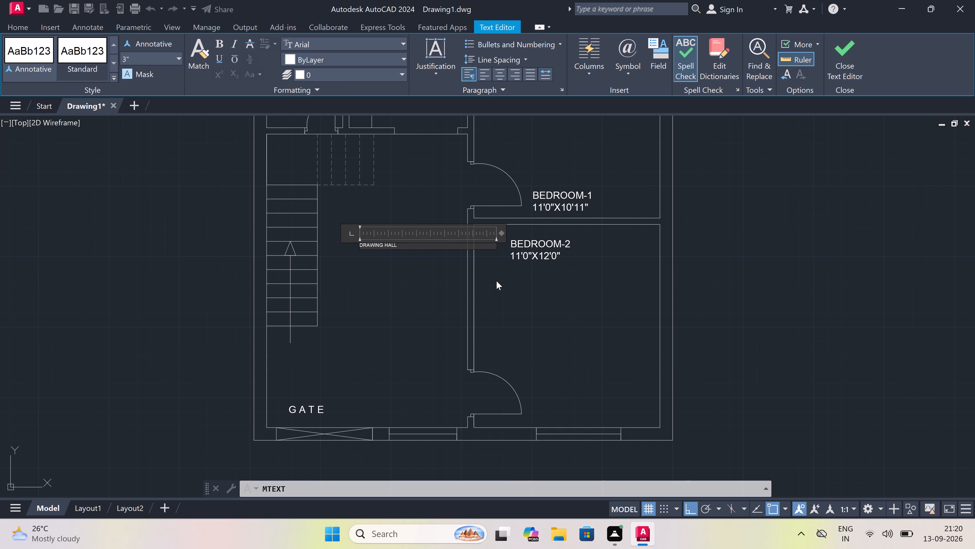
pyautogui.press('Return')
pyautogui.write("11'11")
pyautogui.hotkey('shift', '"')
pyautogui.press('x')
pyautogui.press('1')
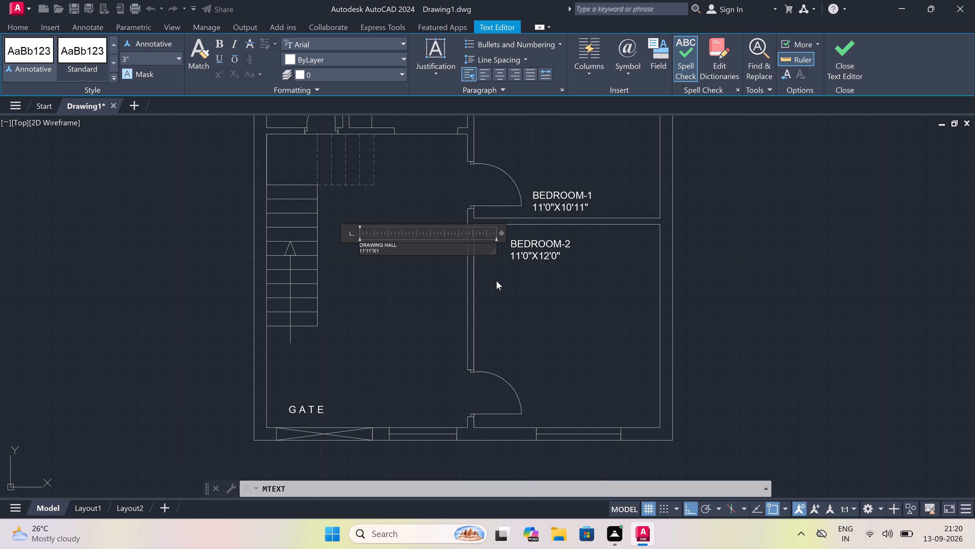
pyautogui.write("7'")
pyautogui.press('4')
pyautogui.hotkey('shift', '"')
pyautogui.click(372, 305)
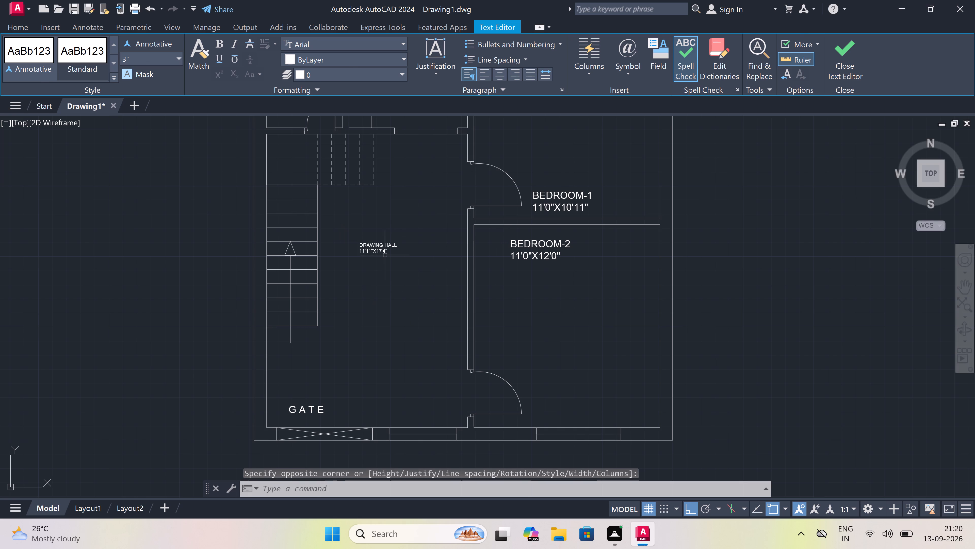
# Set the text height of the DRAWING HALL label to 6" and clear the selection.
pyautogui.click(374, 249)
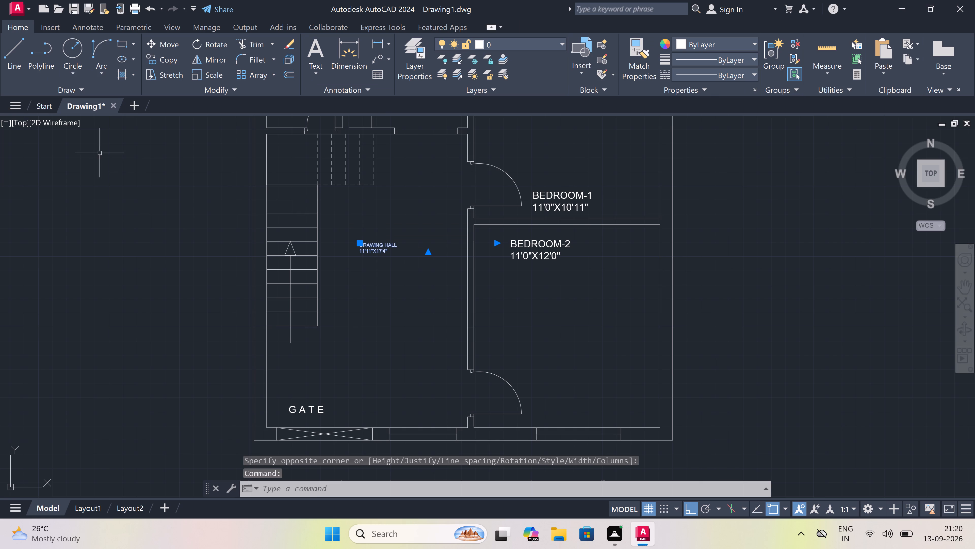
pyautogui.rightClick(95, 151)
pyautogui.click(155, 469)
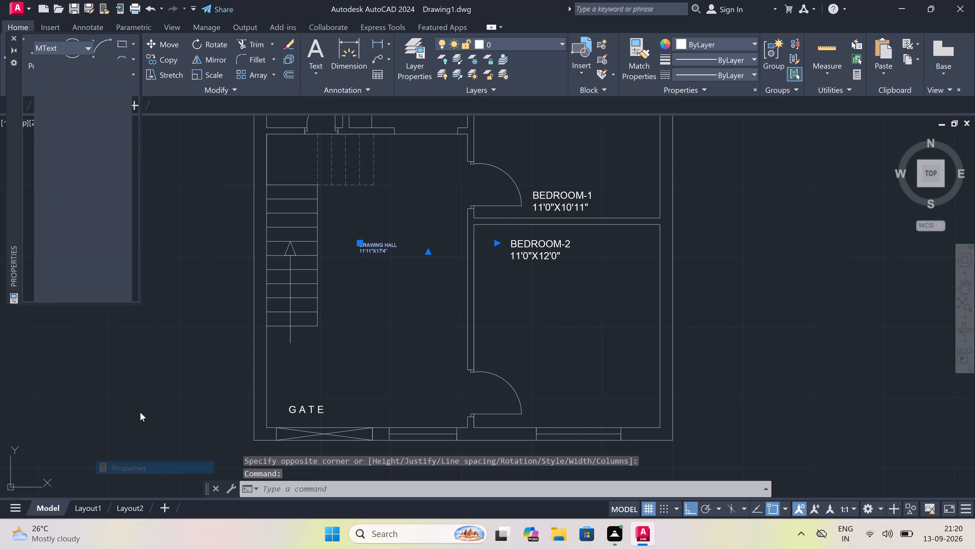
pyautogui.click(108, 291)
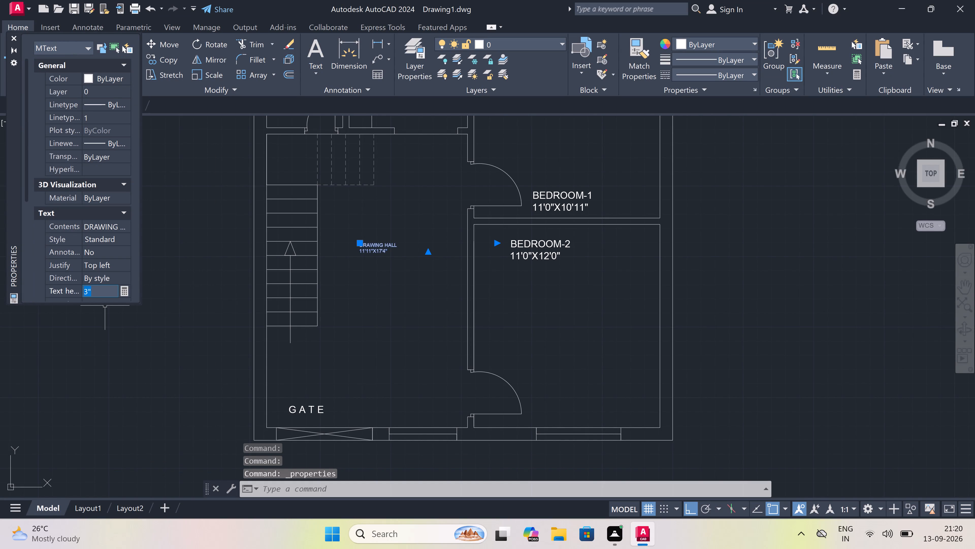
pyautogui.press('BackSpace')
pyautogui.write('6"')
pyautogui.click(258, 256)
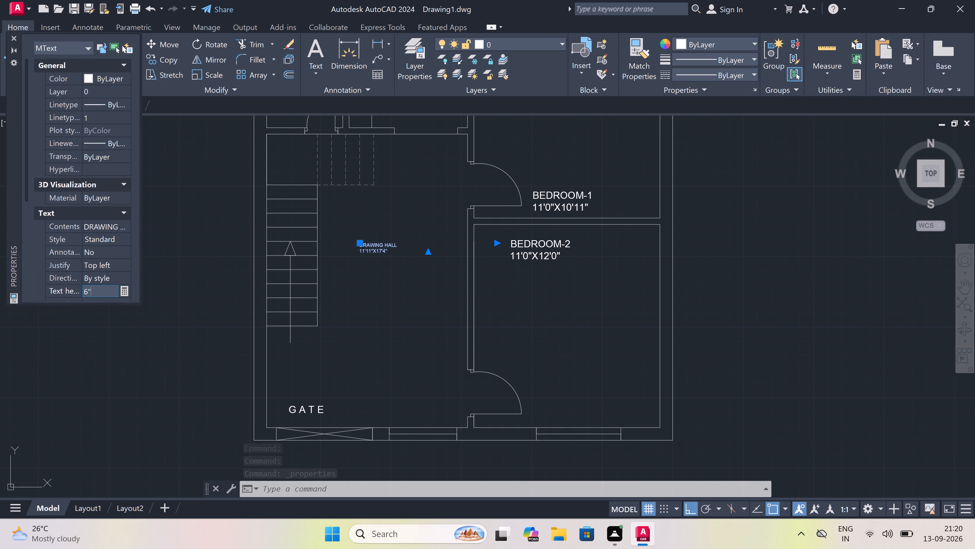
pyautogui.press('Escape')
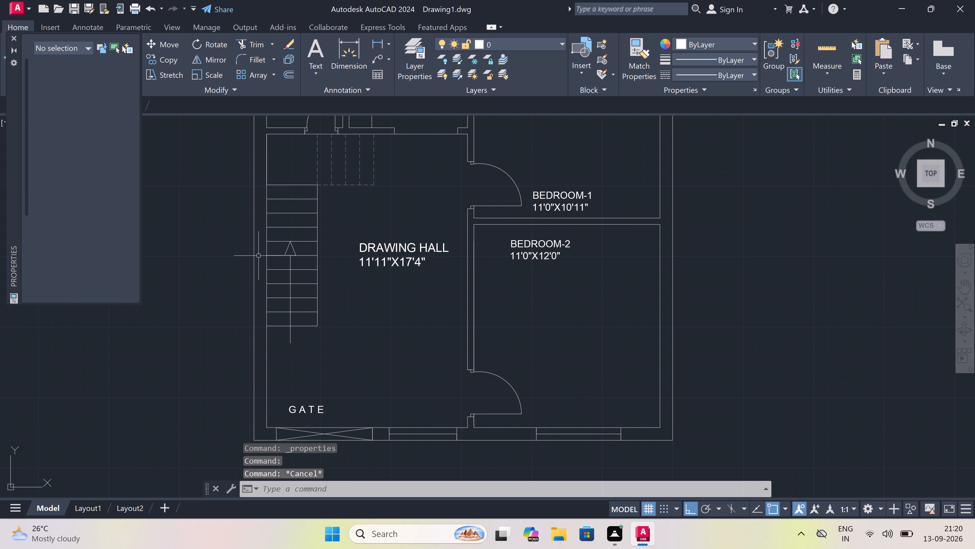
# Add a multiline text title reading GROUND FLOOR PLAN just below the plan's bottom outer wall.
pyautogui.scroll(-3, 267, 262)
pyautogui.scroll(3, 257, 216)
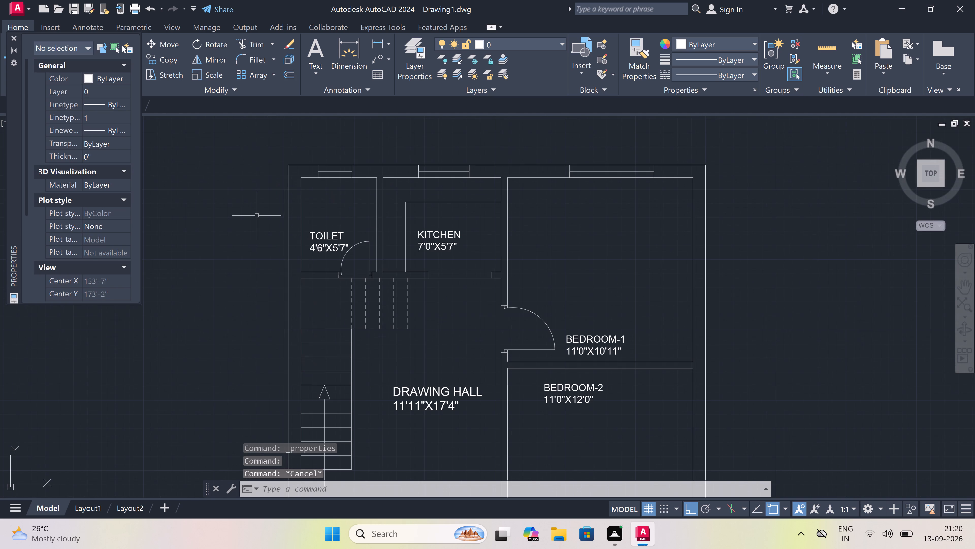
pyautogui.scroll(-1, 280, 213)
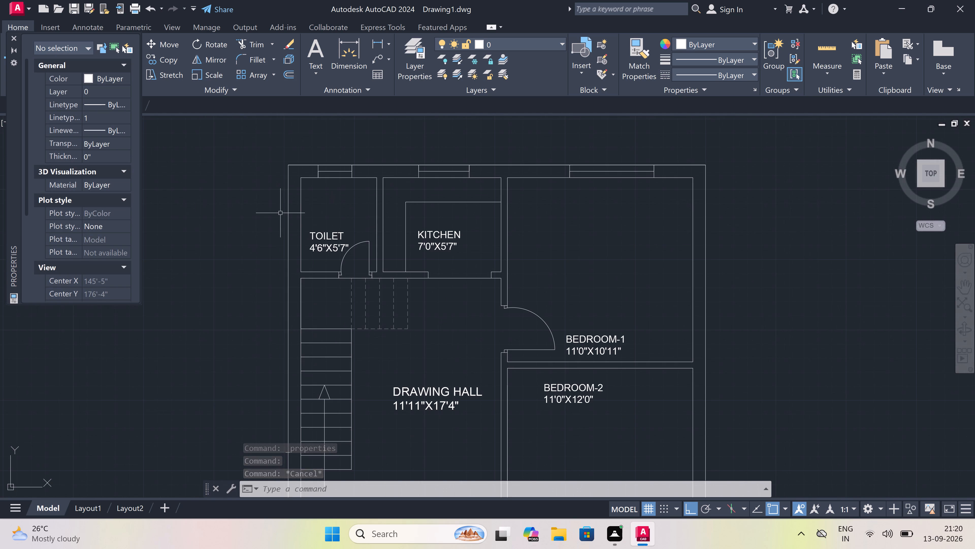
pyautogui.scroll(-1, 286, 216)
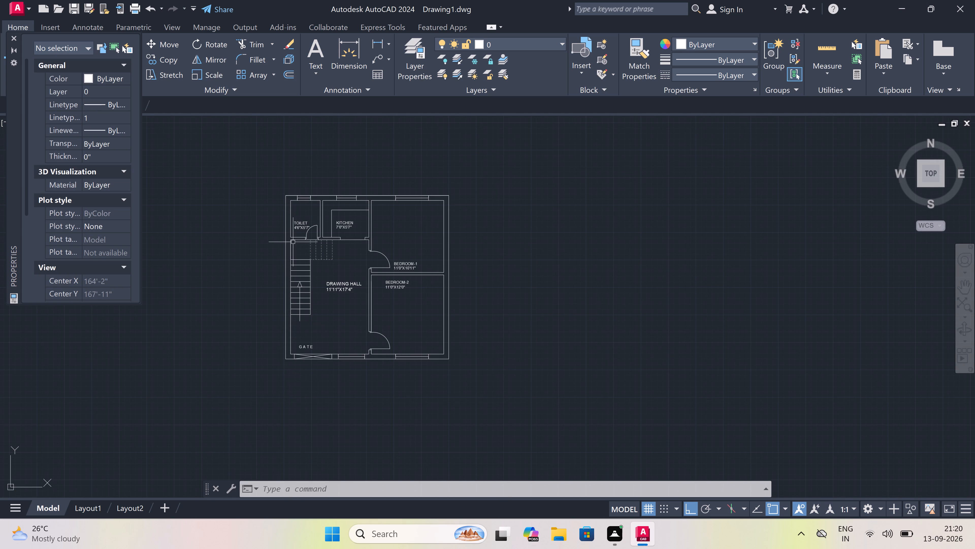
pyautogui.scroll(2, 297, 291)
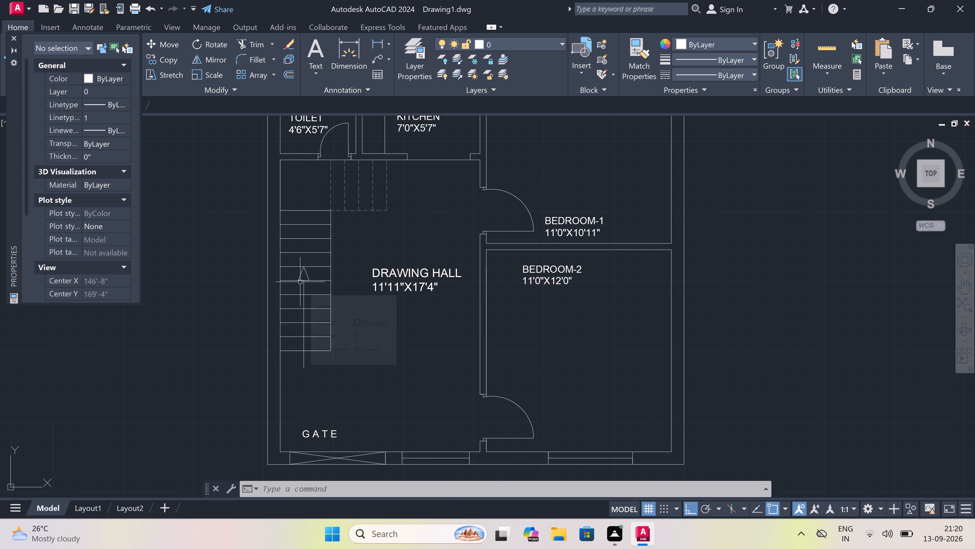
pyautogui.scroll(-1, 473, 355)
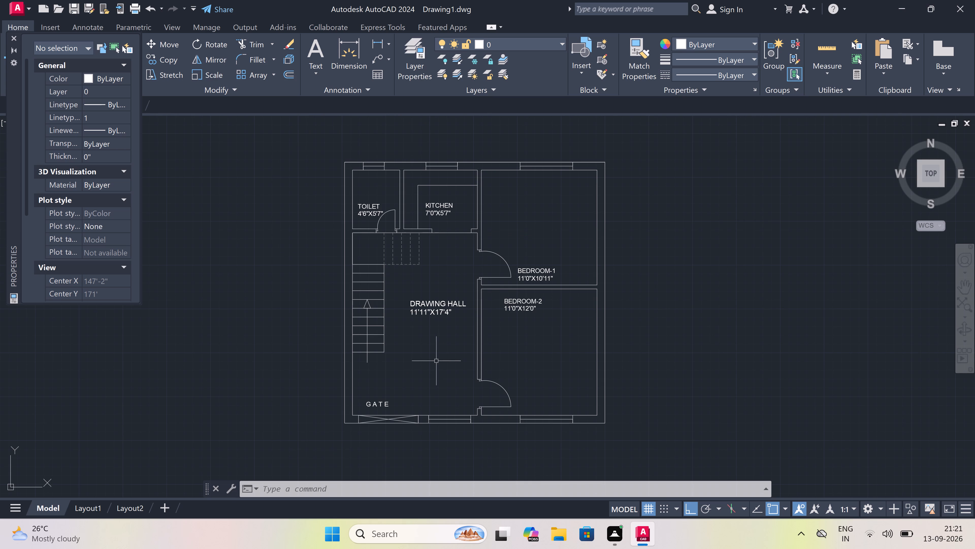
pyautogui.scroll(-1, 436, 361)
pyautogui.scroll(2, 450, 438)
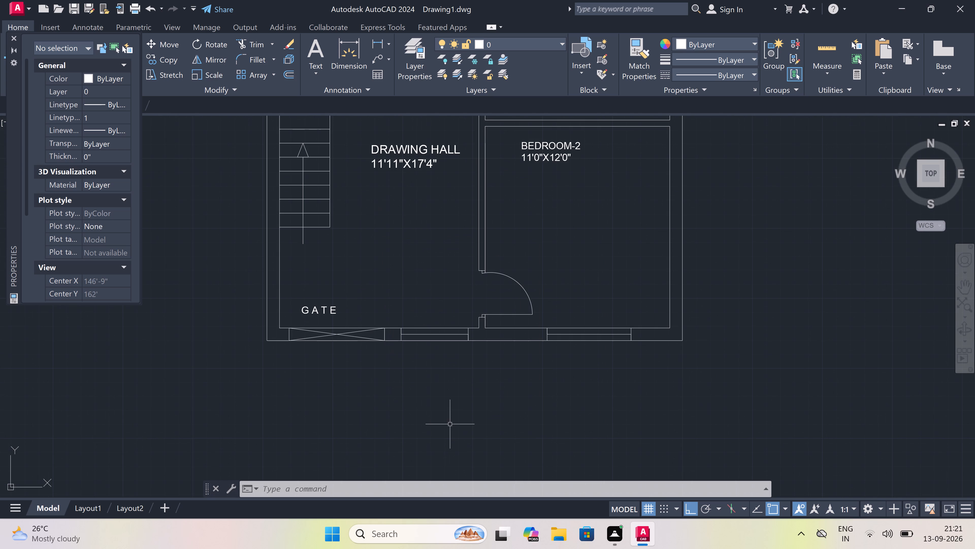
pyautogui.scroll(1, 484, 401)
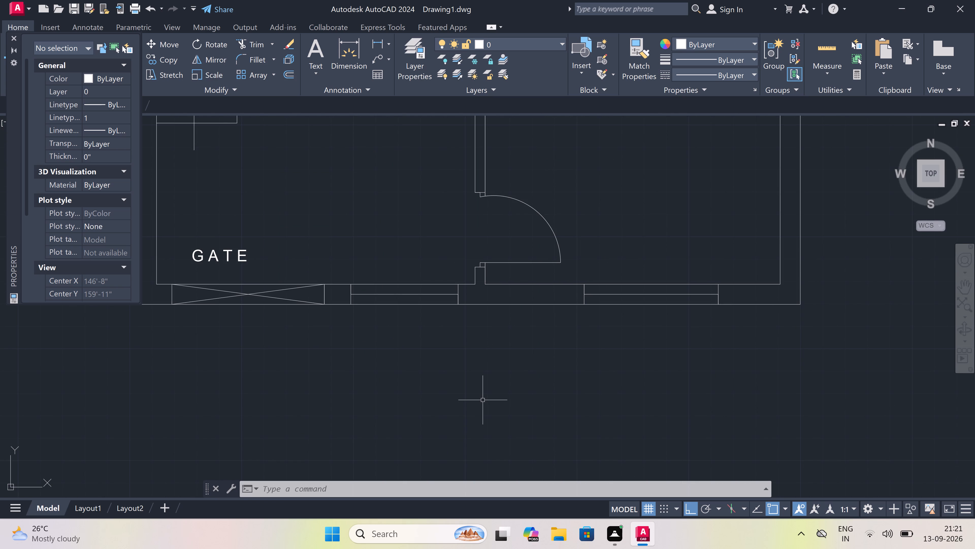
pyautogui.press('m')
pyautogui.write('T')
pyautogui.press('space')
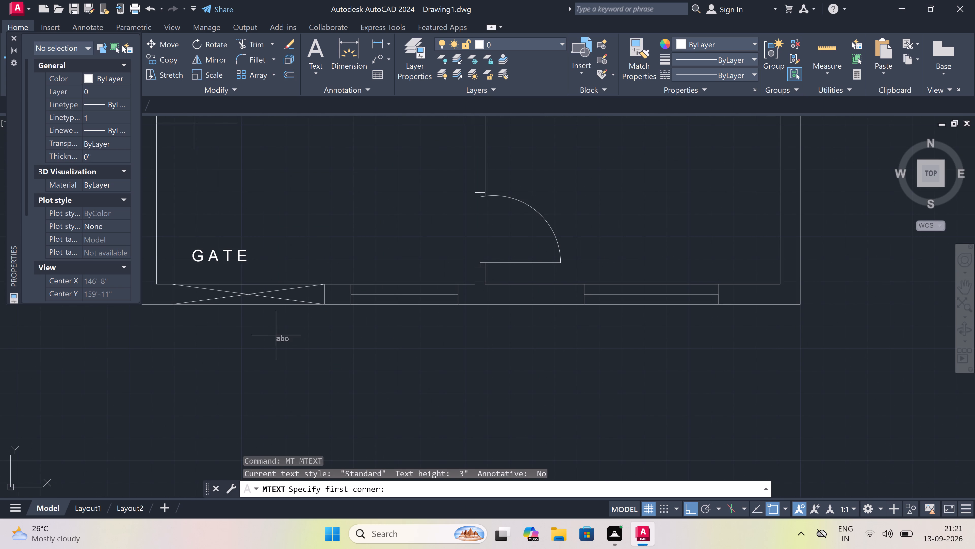
pyautogui.moveTo(263, 334); pyautogui.dragTo(267, 344)
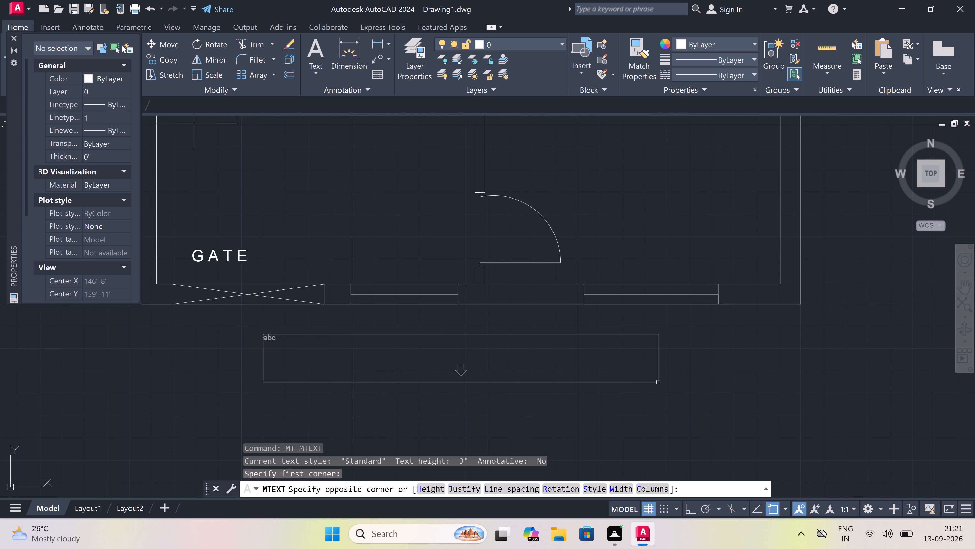
pyautogui.click(735, 382)
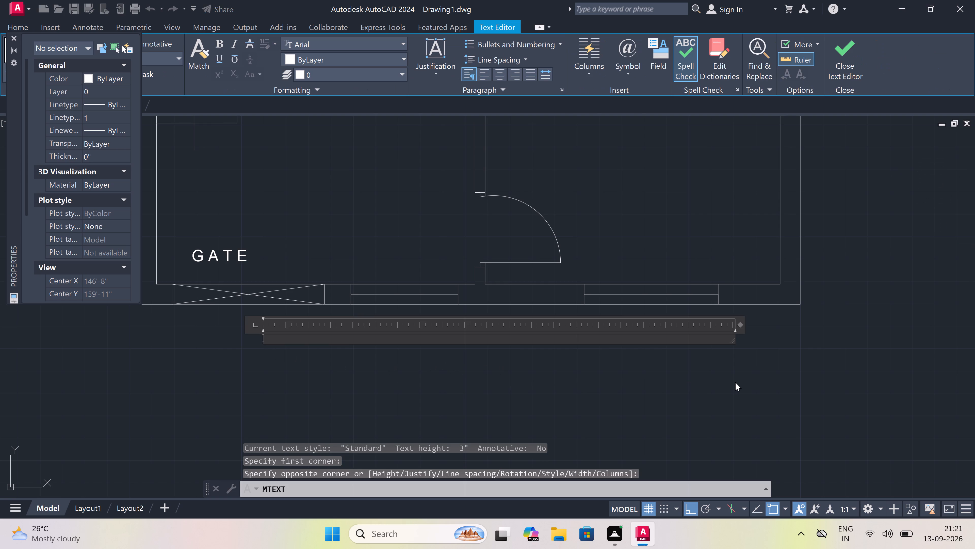
pyautogui.write('GROUND FLOOR PLAN')
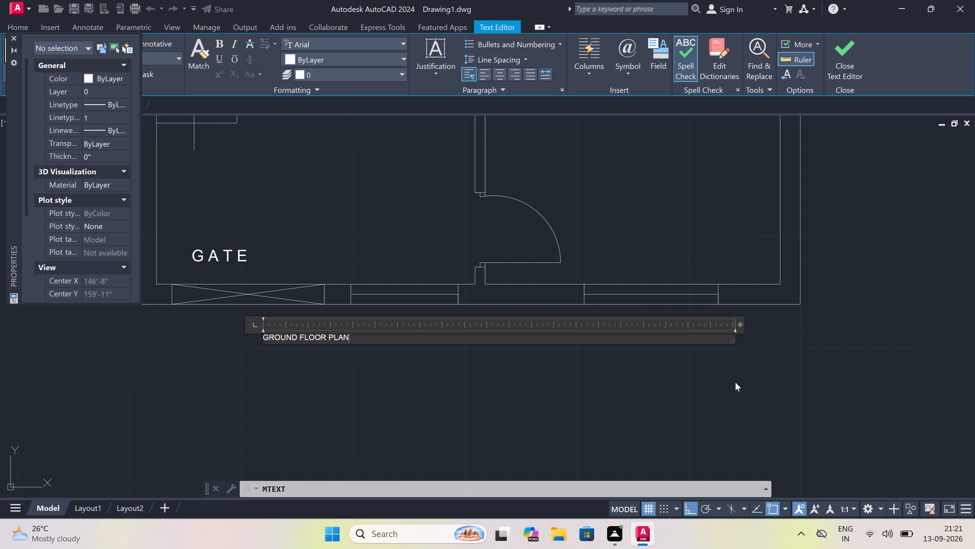
pyautogui.moveTo(382, 385); pyautogui.dragTo(382, 388)
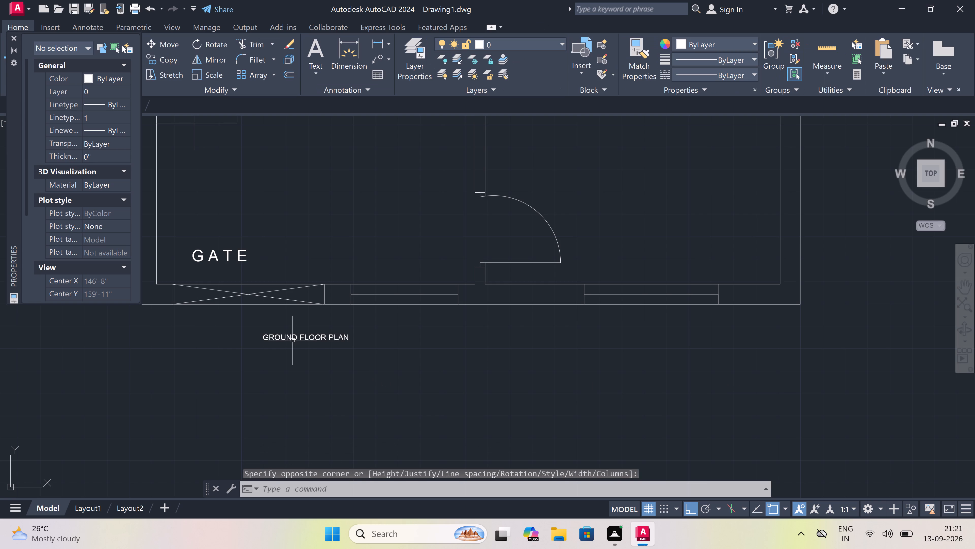
# Set the text height of the GROUND FLOOR PLAN title to 1' and clear the selection.
pyautogui.click(292, 340)
pyautogui.moveTo(108, 291); pyautogui.dragTo(107, 294)
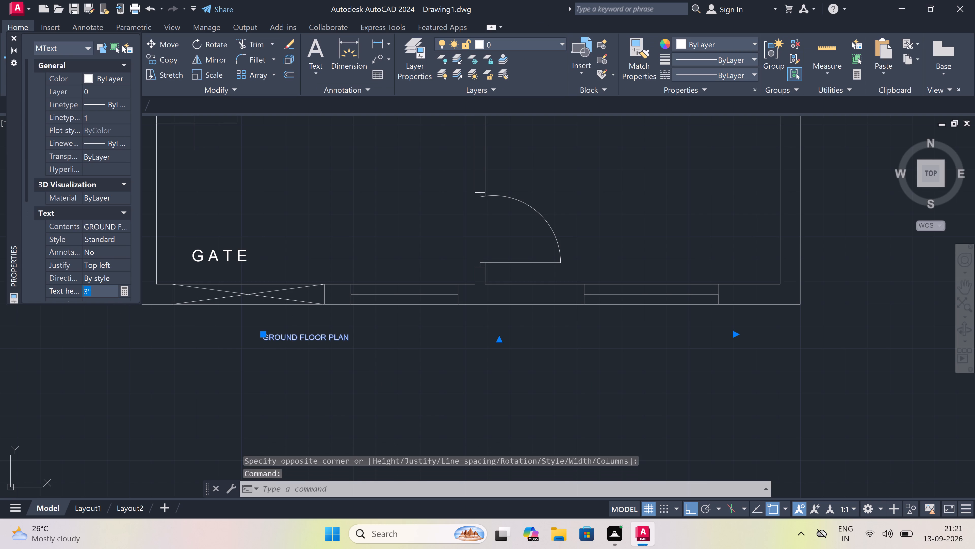
pyautogui.press('BackSpace')
pyautogui.write("1'")
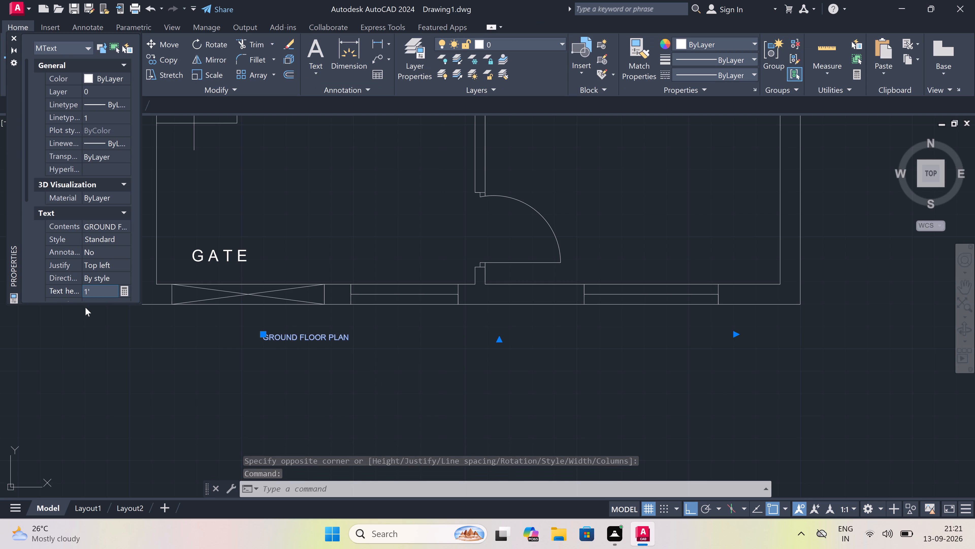
pyautogui.click(222, 401)
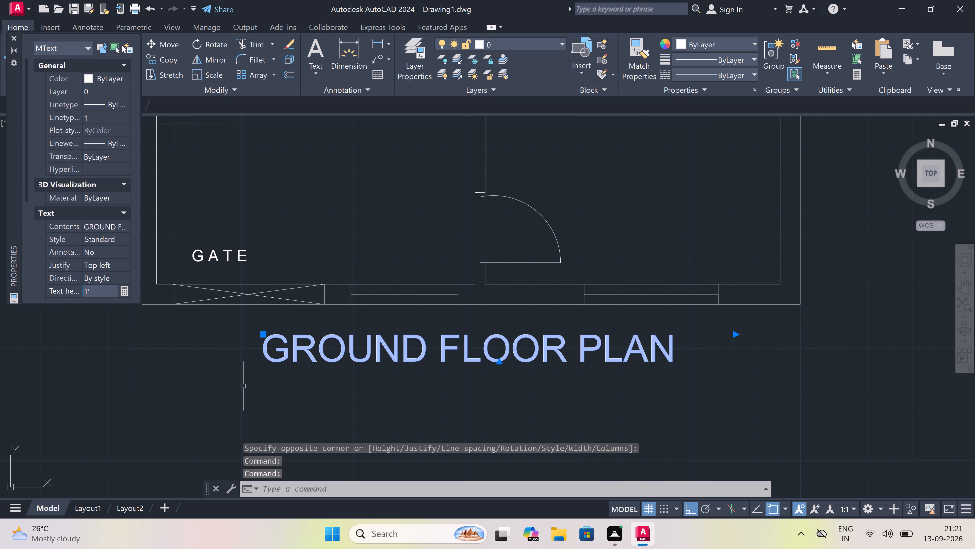
pyautogui.press('Escape')
# Draw a horizontal underline just beneath the GROUND FLOOR PLAN title, ending slightly past the last letter.
pyautogui.write('L')
pyautogui.press('space')
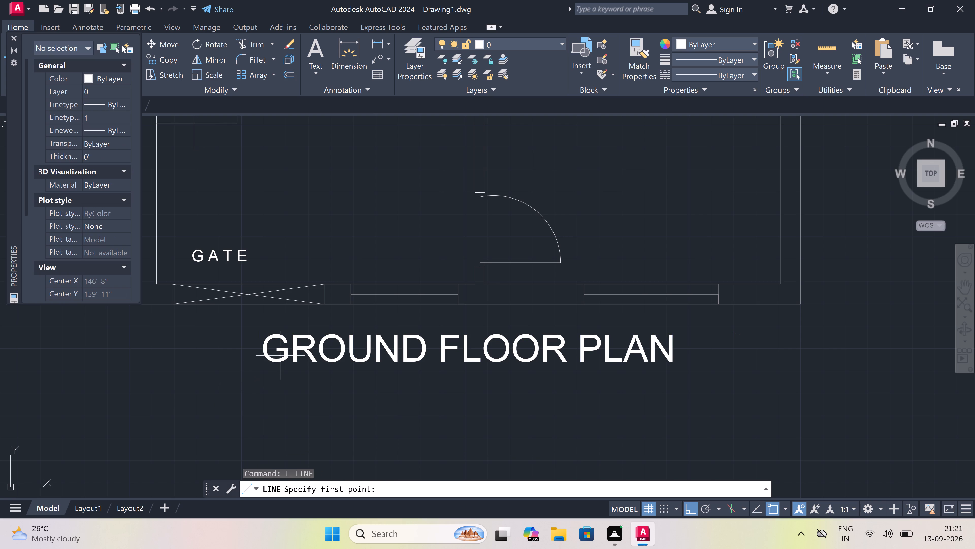
pyautogui.scroll(2, 279, 374)
pyautogui.scroll(5, 251, 366)
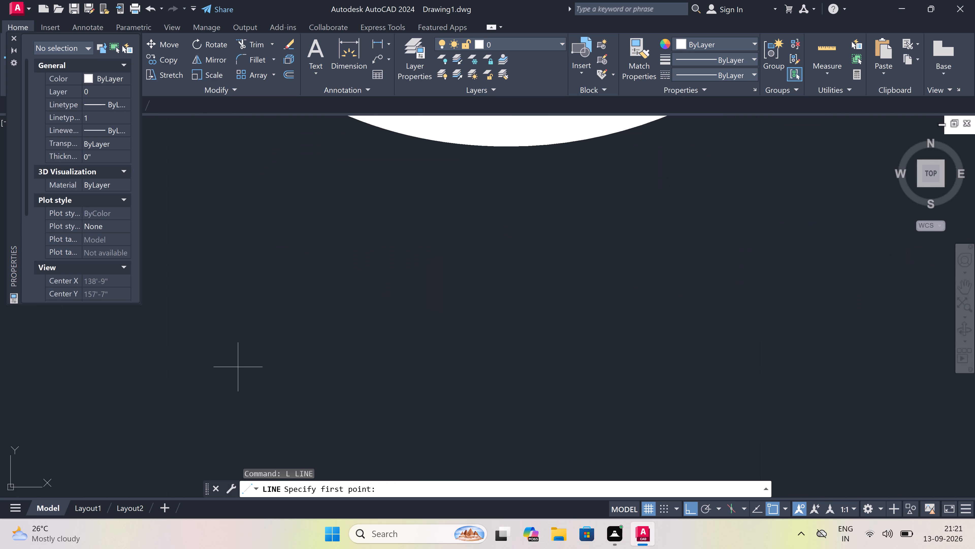
pyautogui.moveTo(181, 355); pyautogui.dragTo(202, 355)
pyautogui.scroll(-13, 452, 355)
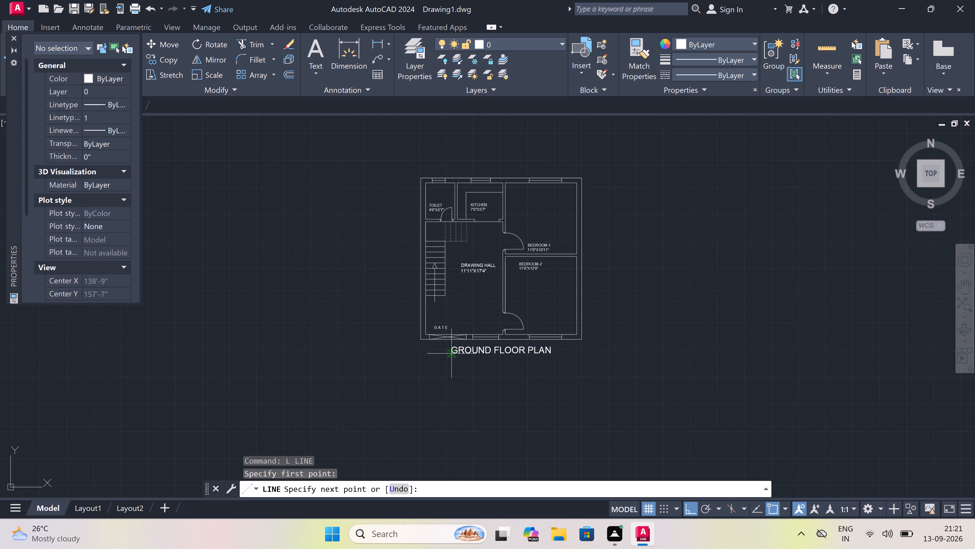
pyautogui.scroll(3, 578, 355)
pyautogui.scroll(3, 482, 360)
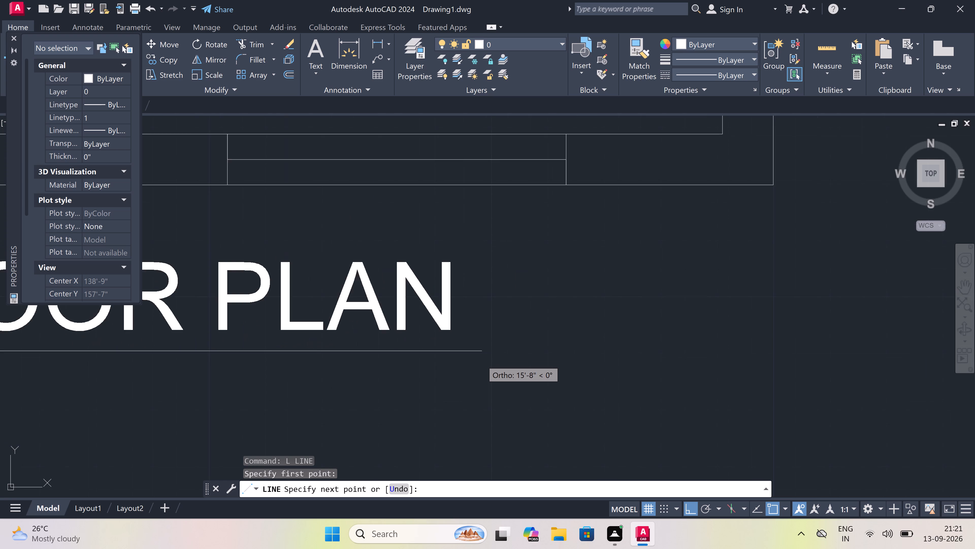
pyautogui.click(466, 350)
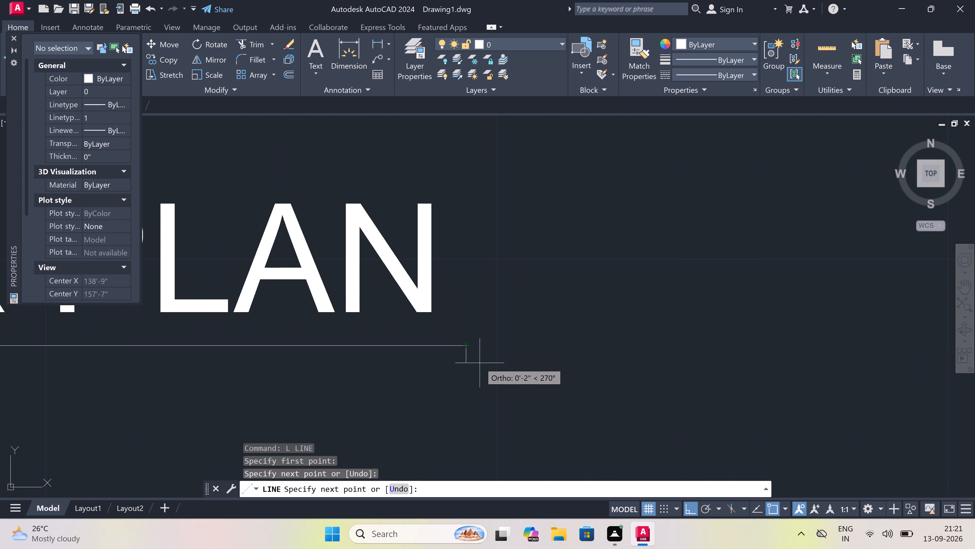
pyautogui.press('Escape')
pyautogui.scroll(-4, 481, 364)
pyautogui.scroll(-4, 365, 349)
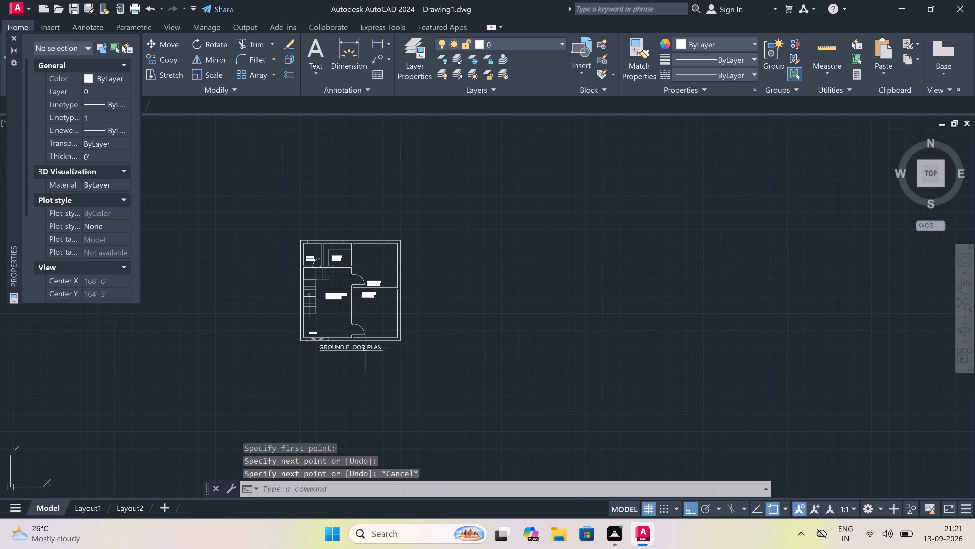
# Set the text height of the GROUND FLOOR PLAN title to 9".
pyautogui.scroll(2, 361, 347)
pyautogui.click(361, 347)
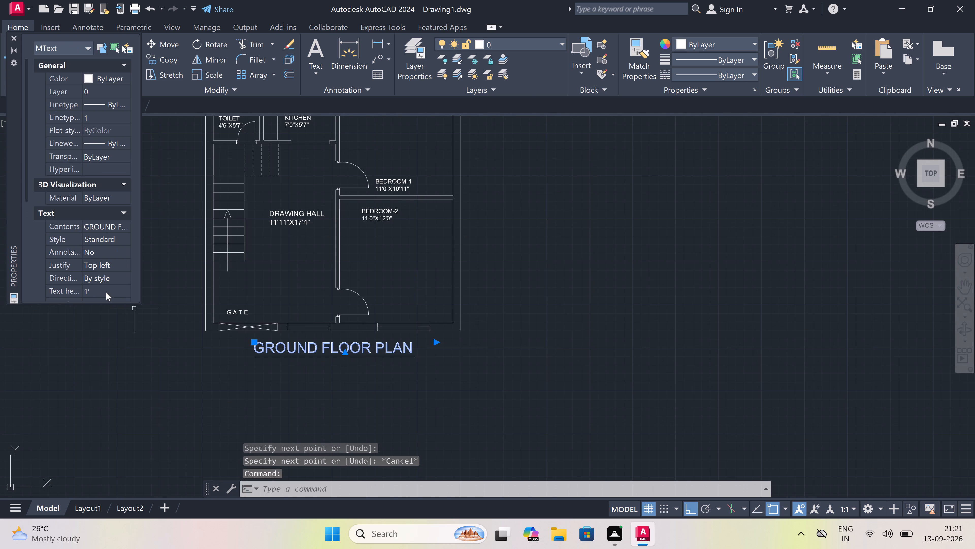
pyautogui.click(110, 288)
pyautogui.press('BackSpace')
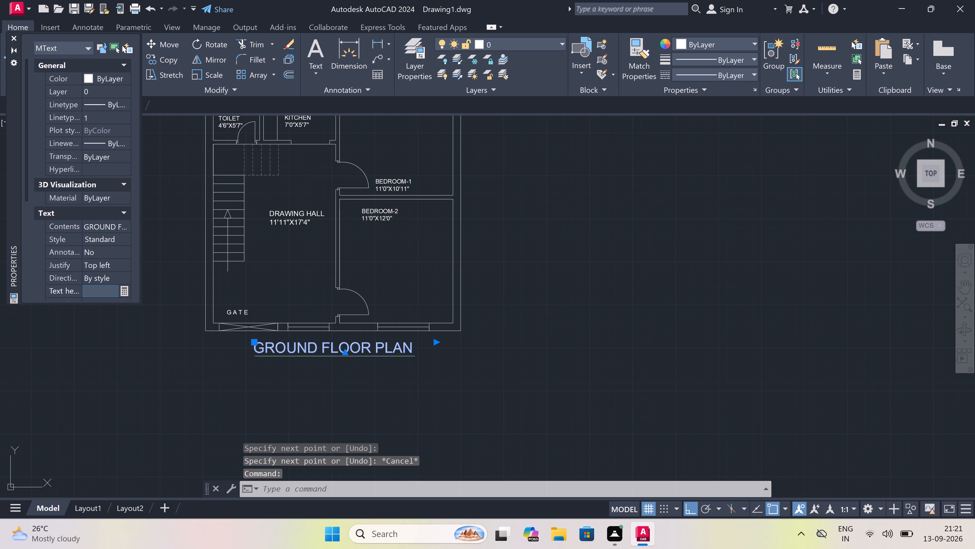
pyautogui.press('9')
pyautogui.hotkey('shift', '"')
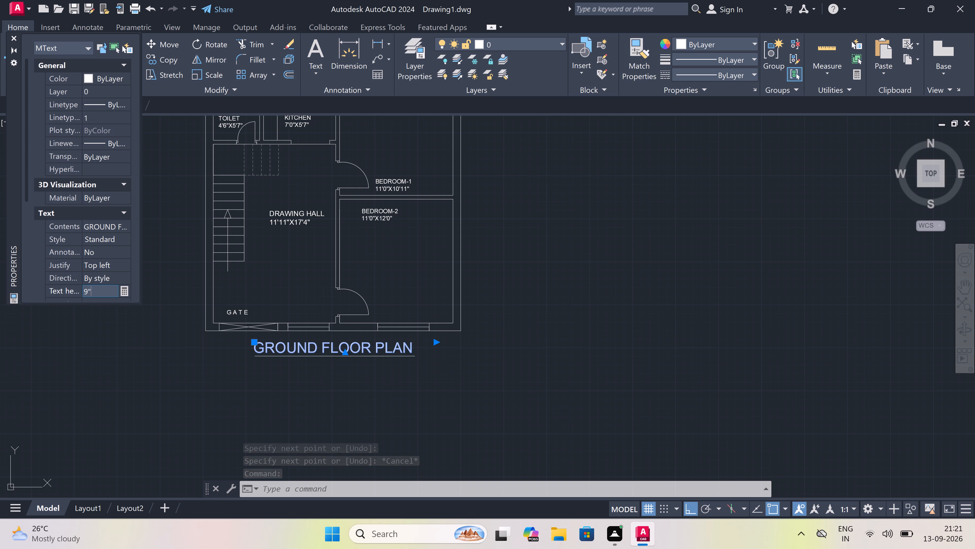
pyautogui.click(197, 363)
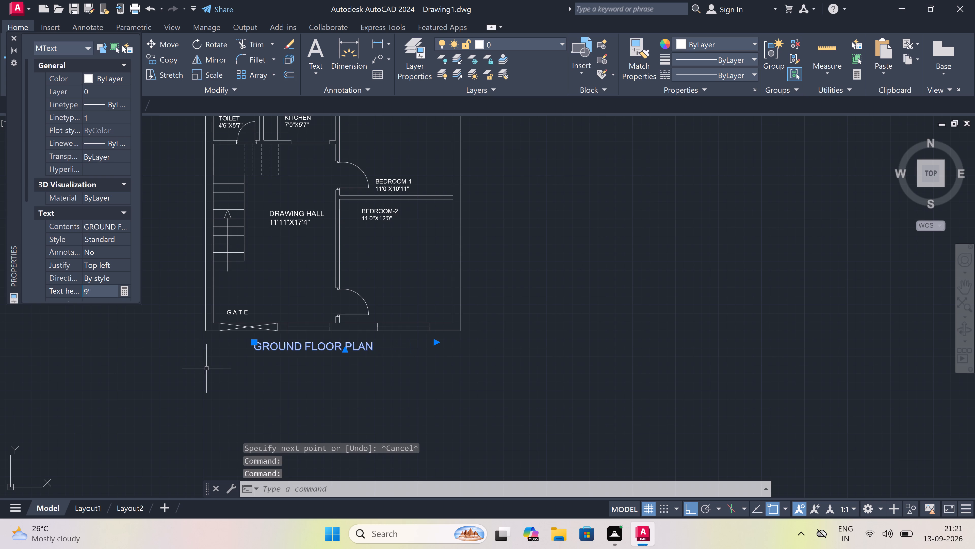
# Set the text height of the GROUND FLOOR PLAN title to 11".
pyautogui.click(100, 292)
pyautogui.press('BackSpace')
pyautogui.press('BackSpace')
pyautogui.press('BackSpace')
pyautogui.press('BackSpace')
pyautogui.press('BackSpace')
pyautogui.press('BackSpace')
pyautogui.press('BackSpace')
pyautogui.press('BackSpace')
pyautogui.press('BackSpace')
pyautogui.press('BackSpace')
pyautogui.press('BackSpace')
pyautogui.press('BackSpace')
pyautogui.press('BackSpace')
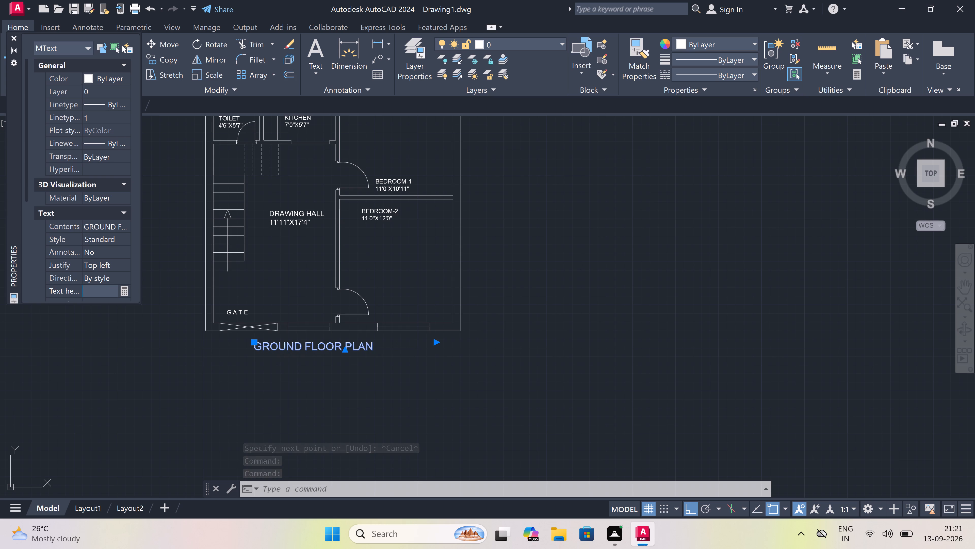
pyautogui.write('11"')
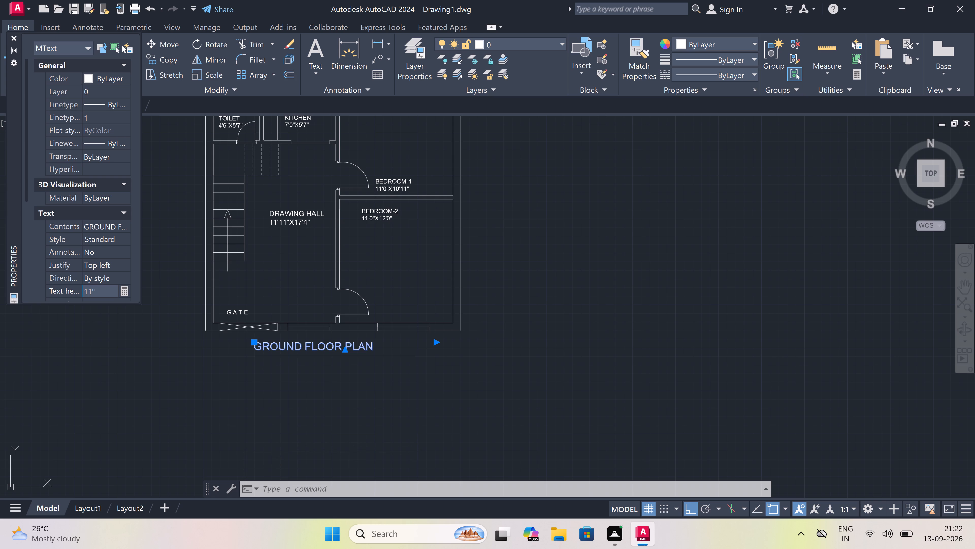
pyautogui.click(178, 367)
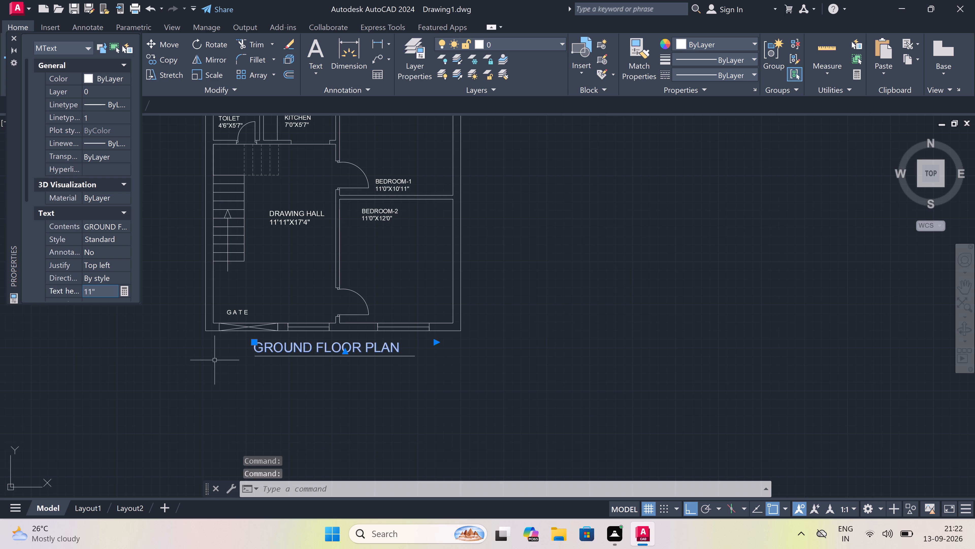
# Shift the GROUND FLOOR PLAN title about 11" horizontally to the right to centre it over its underline, and clear the selection.
pyautogui.click(253, 343)
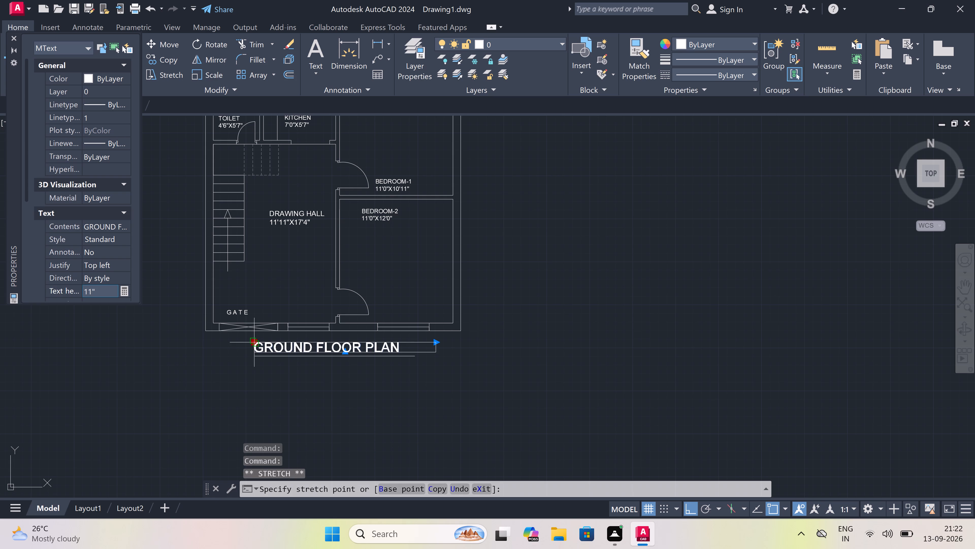
pyautogui.scroll(4, 257, 340)
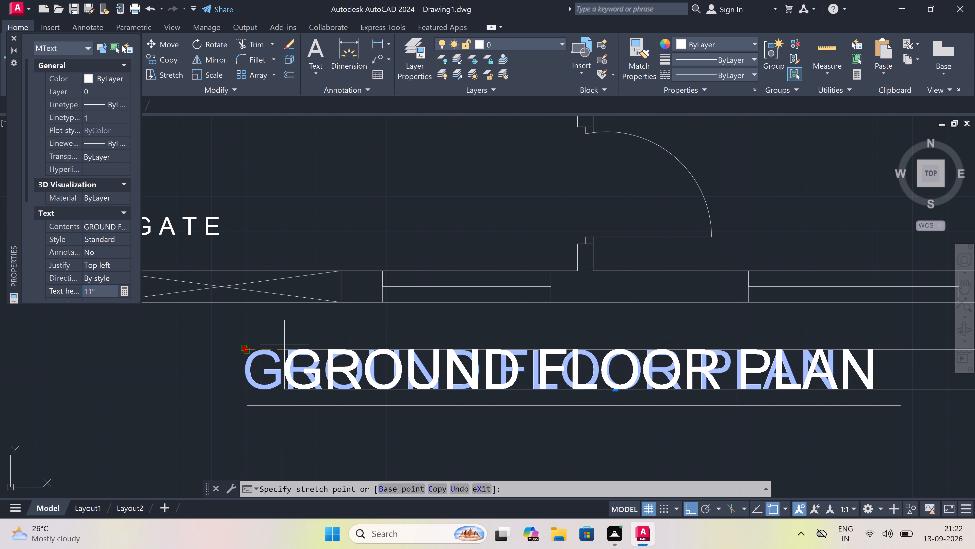
pyautogui.scroll(4, 284, 345)
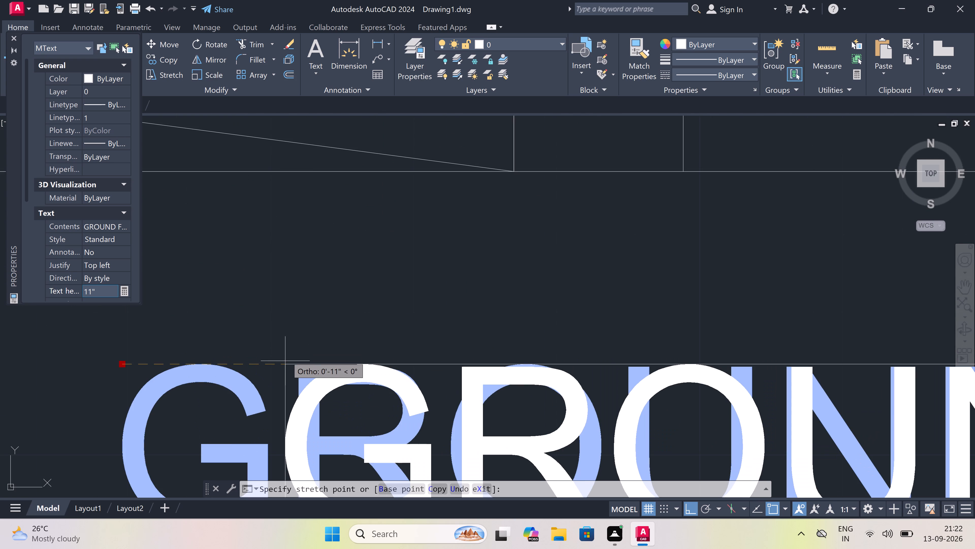
pyautogui.click(285, 361)
pyautogui.press('Escape')
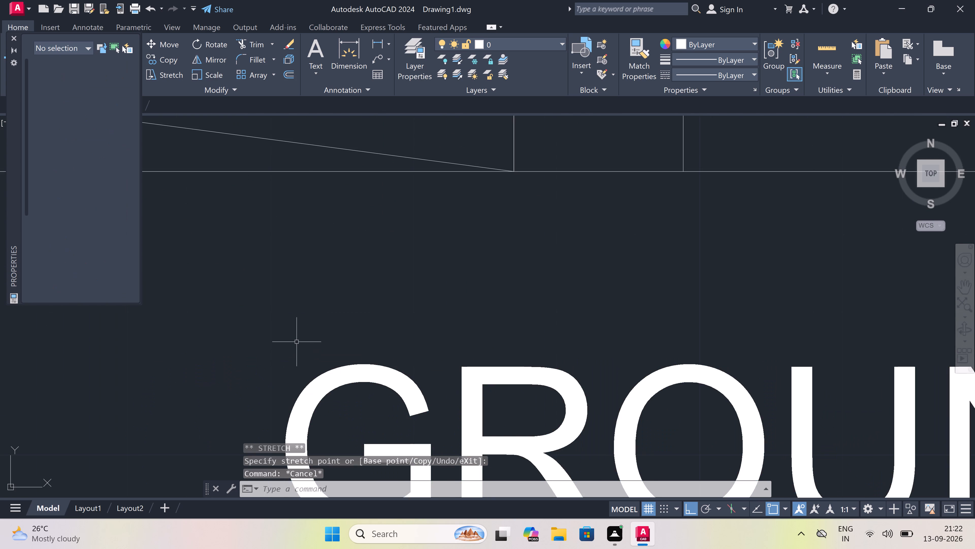
# Examine the whole floor plan with its room labels and the title's position over the underline.
pyautogui.scroll(-10, 300, 334)
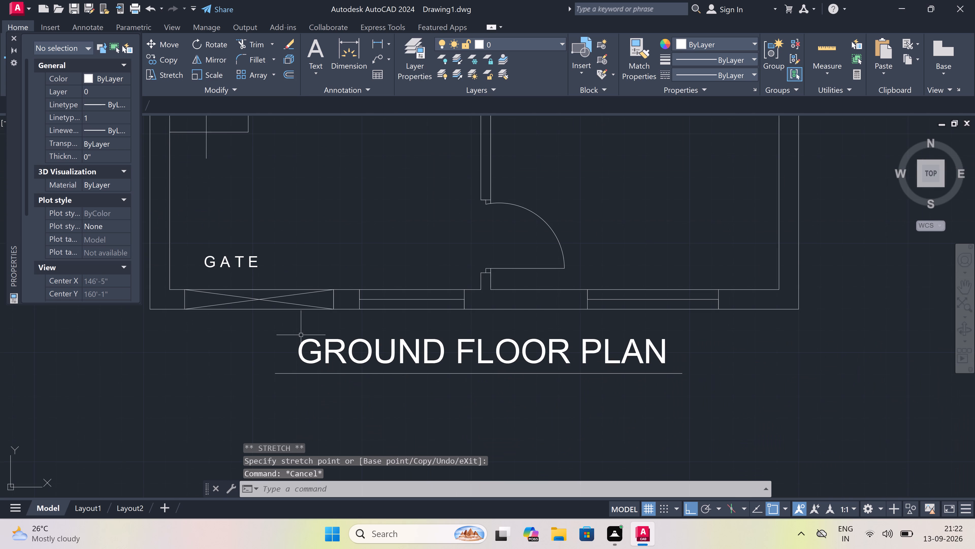
pyautogui.scroll(-2, 314, 368)
pyautogui.scroll(2, 314, 364)
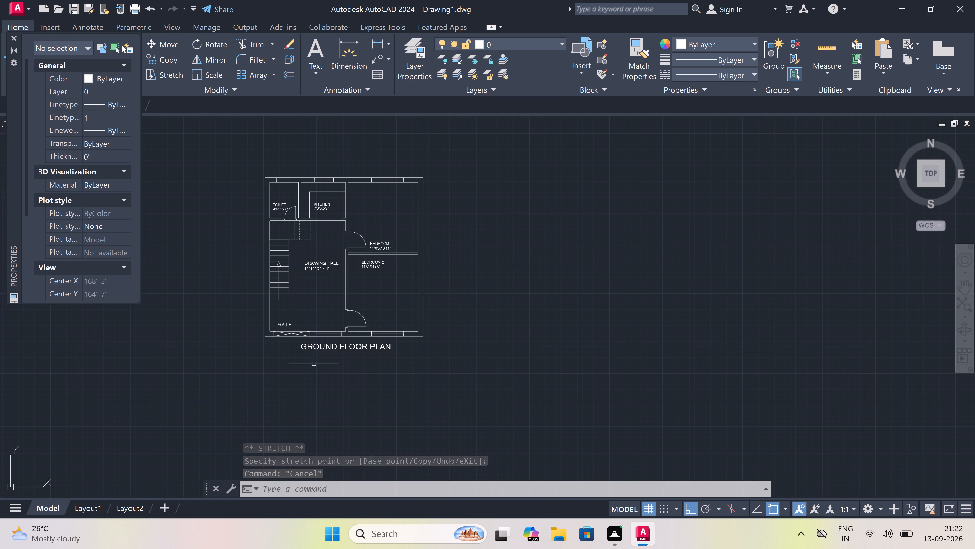
pyautogui.scroll(-1, 314, 364)
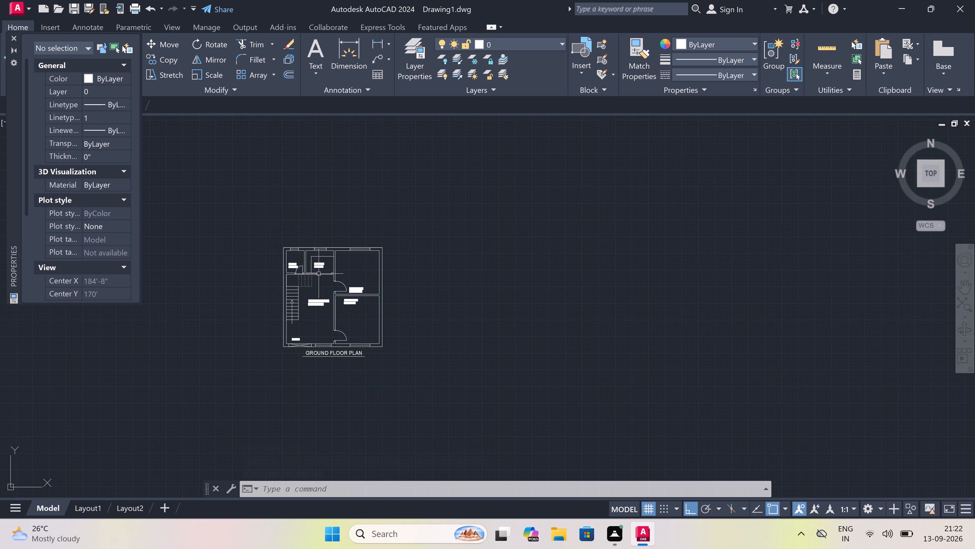
pyautogui.scroll(4, 310, 240)
pyautogui.scroll(-2, 309, 254)
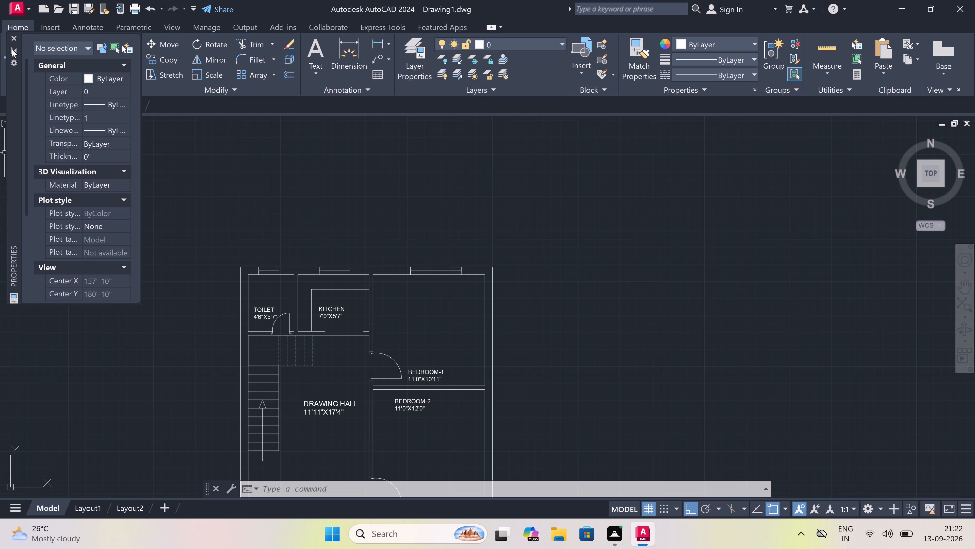
# Close the Properties palette.
pyautogui.click(12, 37)
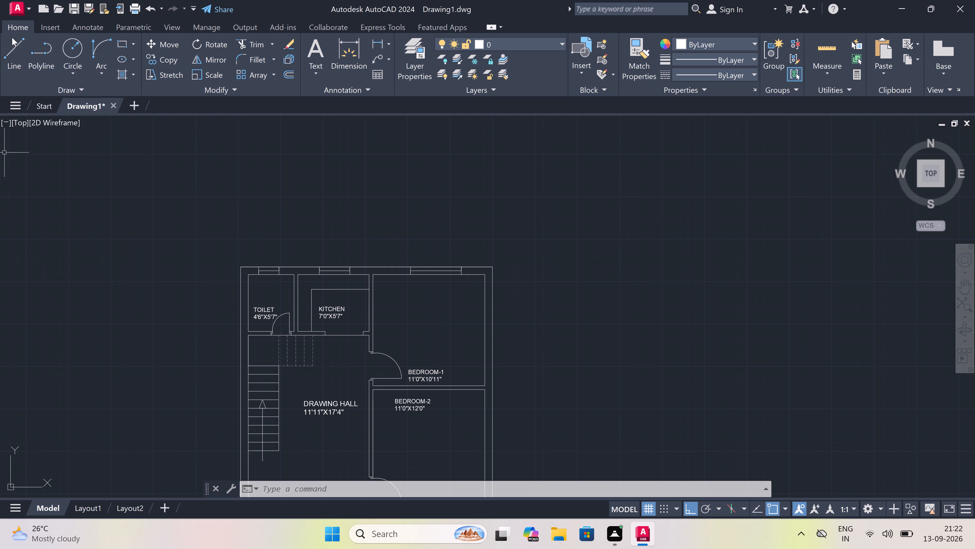
# Open the recent drawing GROUND FLOOR PLAN-4 13-09-26.dwg.
pyautogui.click(15, 9)
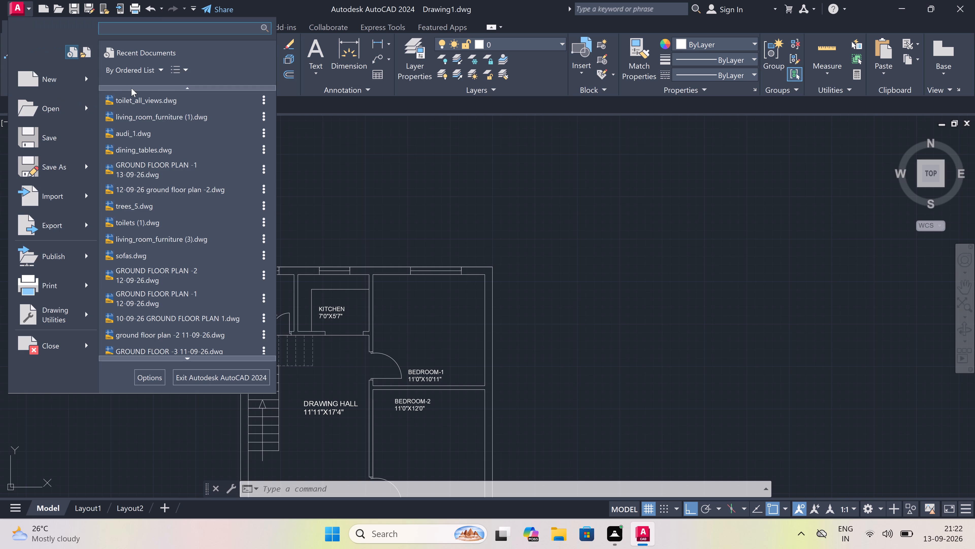
pyautogui.scroll(8, 160, 112)
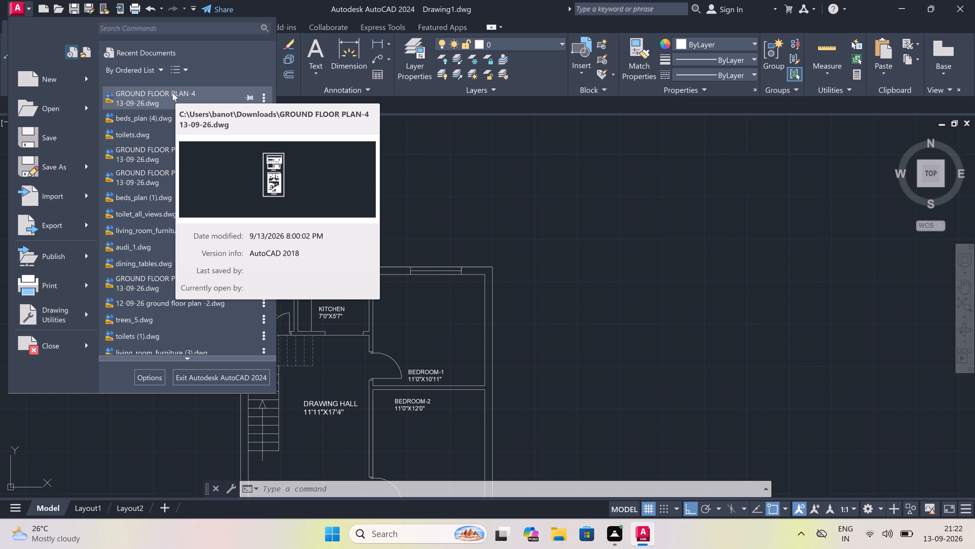
pyautogui.doubleClick(172, 93)
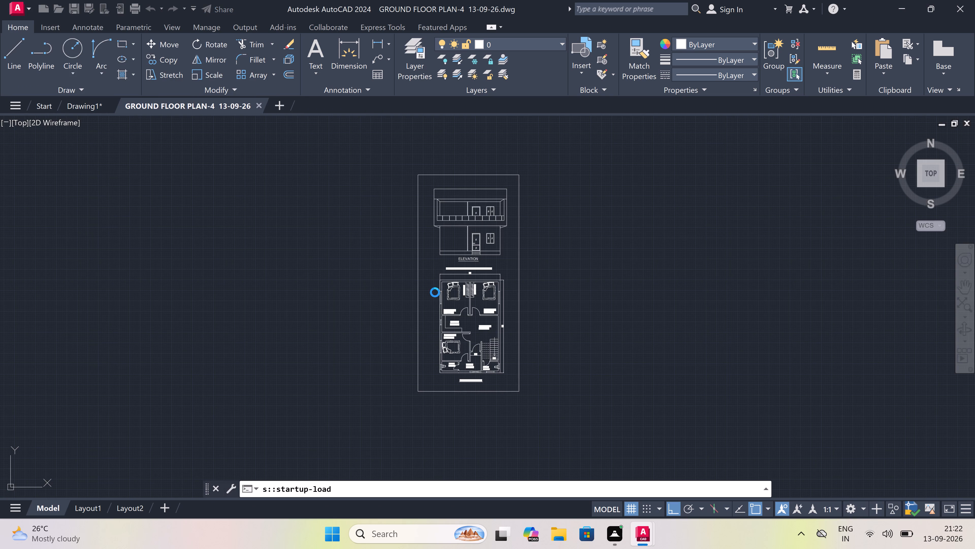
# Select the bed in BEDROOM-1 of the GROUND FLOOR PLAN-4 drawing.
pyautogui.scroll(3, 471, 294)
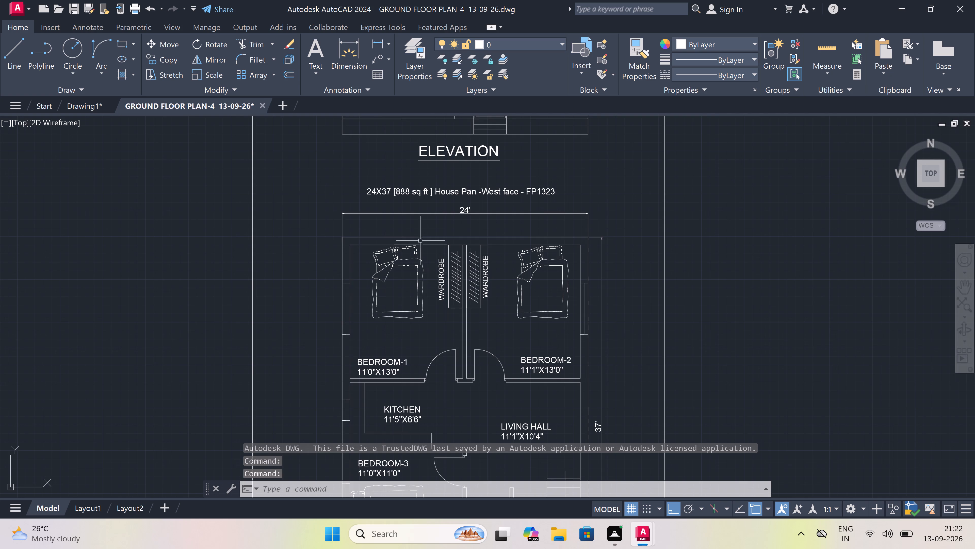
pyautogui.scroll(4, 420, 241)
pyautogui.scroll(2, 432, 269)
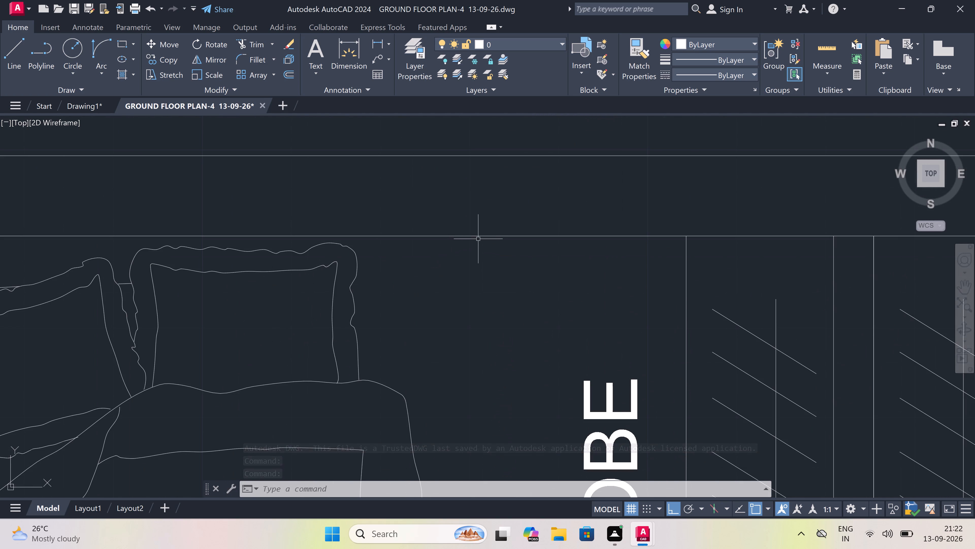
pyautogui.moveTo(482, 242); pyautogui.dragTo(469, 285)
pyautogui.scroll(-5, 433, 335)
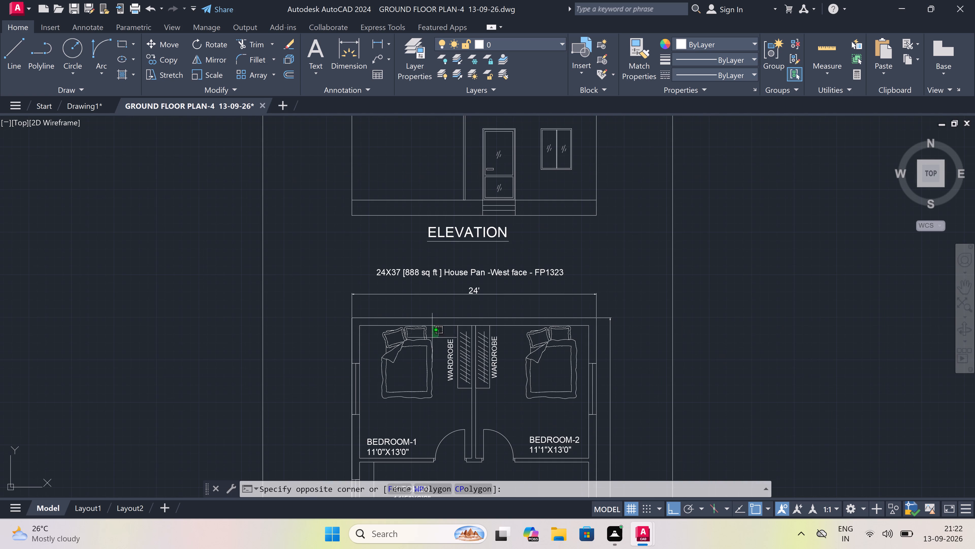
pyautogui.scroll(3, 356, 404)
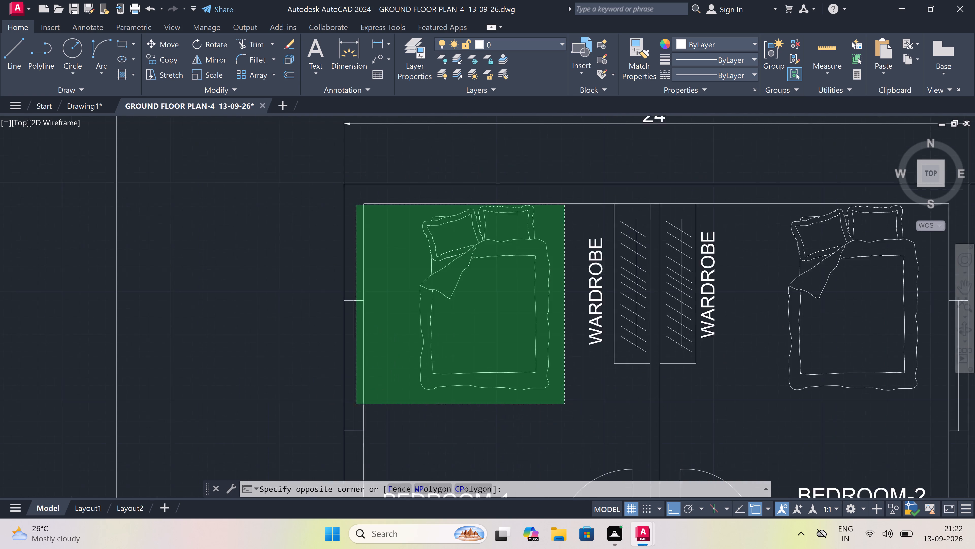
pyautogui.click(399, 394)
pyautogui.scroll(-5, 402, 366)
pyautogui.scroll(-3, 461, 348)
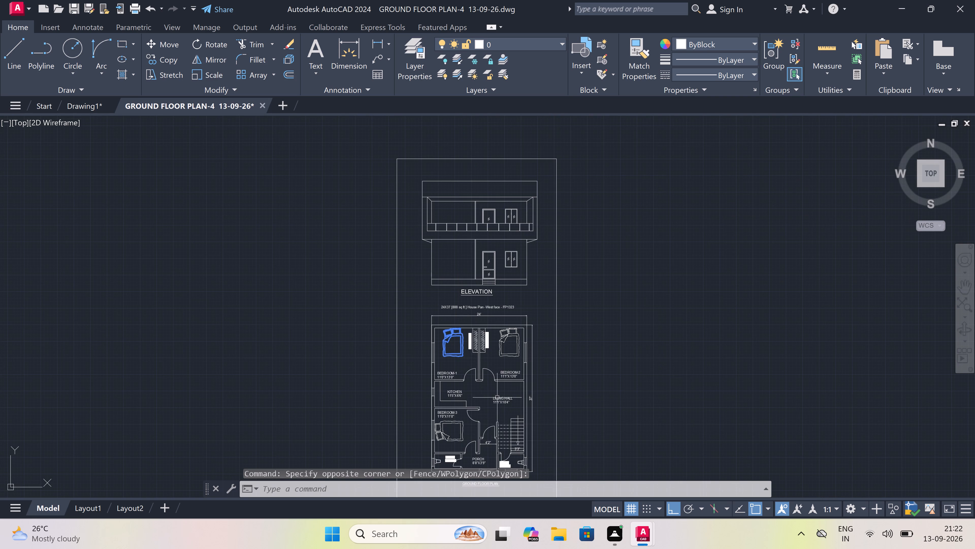
# Copy the toilet fixture from the toilet below BEDROOM-3 into Drawing1, placing it outside the plan, to the right of BEDROOM-1.
pyautogui.scroll(-2, 497, 398)
pyautogui.scroll(5, 481, 422)
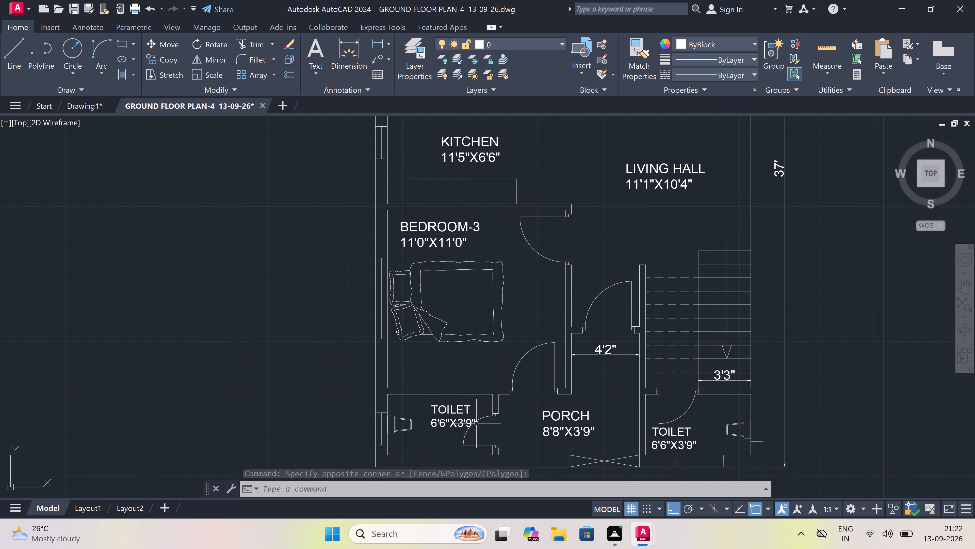
pyautogui.scroll(3, 397, 438)
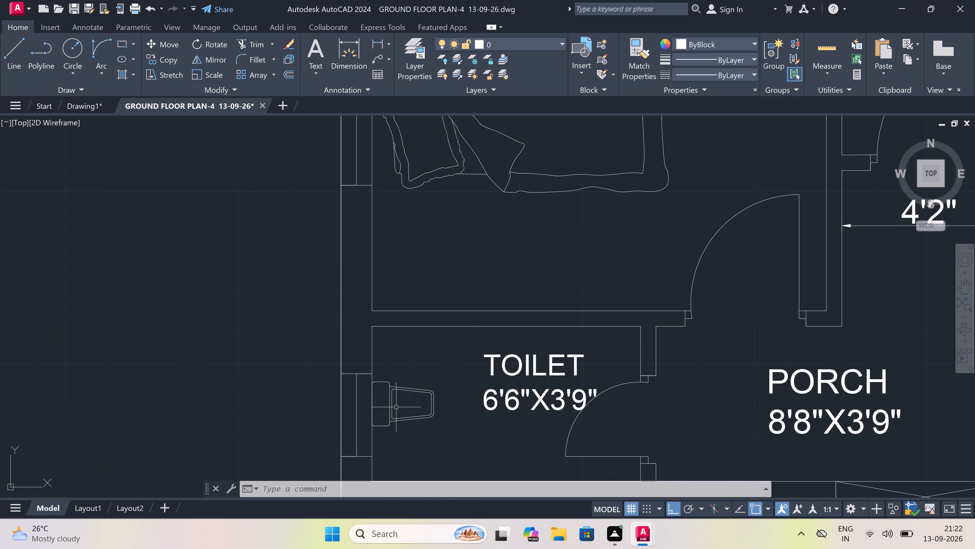
pyautogui.moveTo(443, 377); pyautogui.dragTo(441, 383)
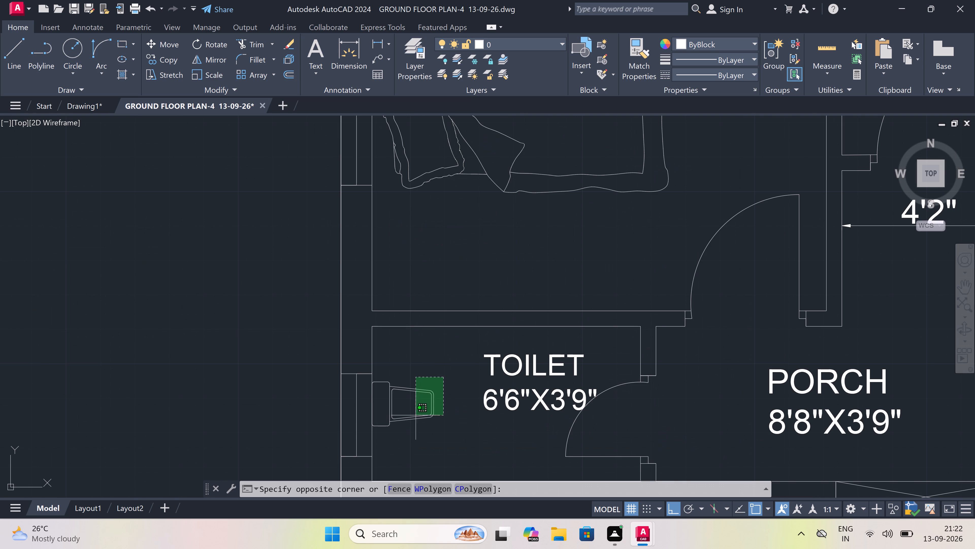
pyautogui.scroll(1, 373, 439)
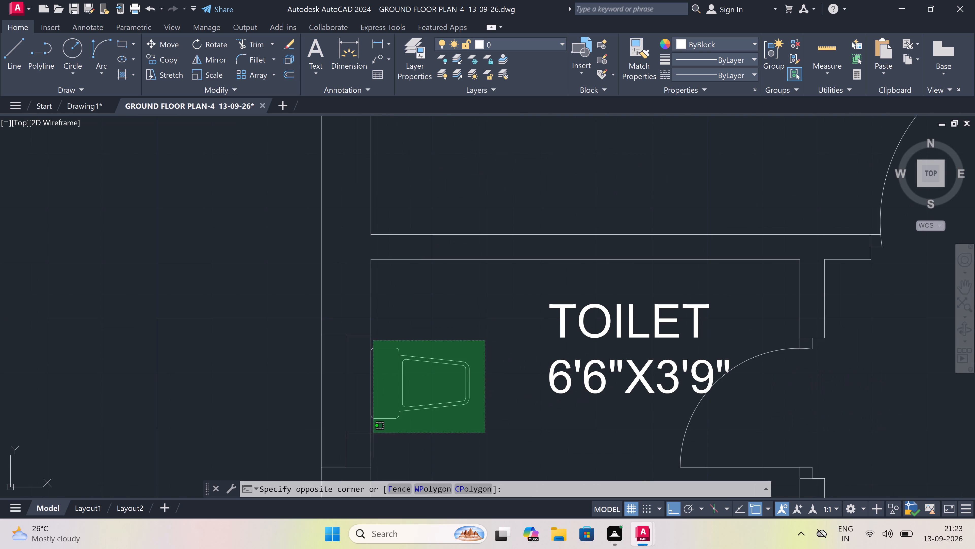
pyautogui.click(373, 433)
pyautogui.scroll(-5, 397, 391)
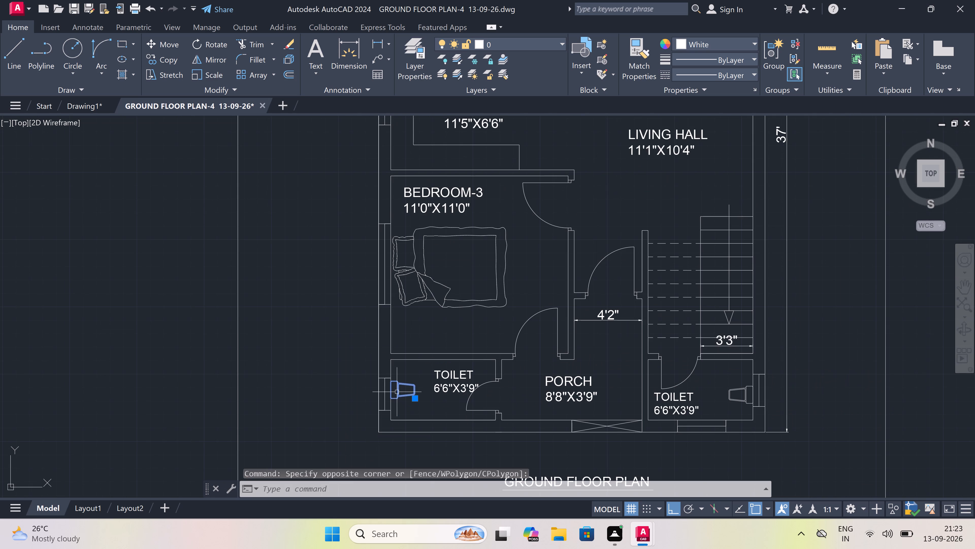
pyautogui.scroll(-2, 397, 392)
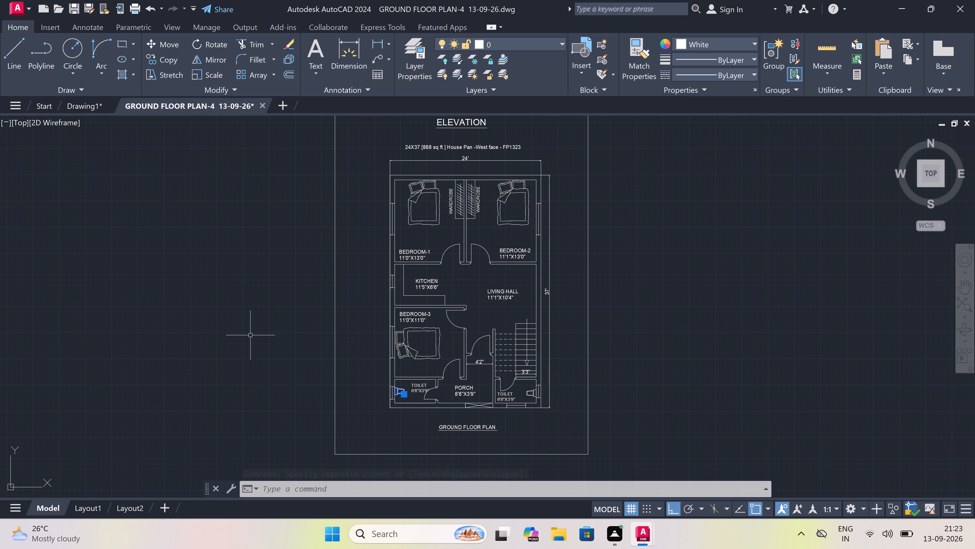
pyautogui.hotkey('ctrl', 'c')
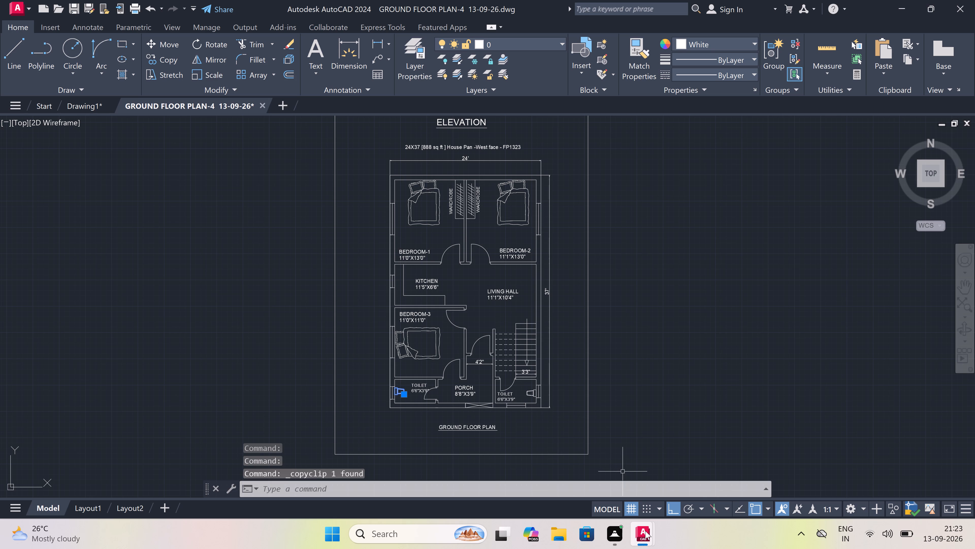
pyautogui.click(564, 459)
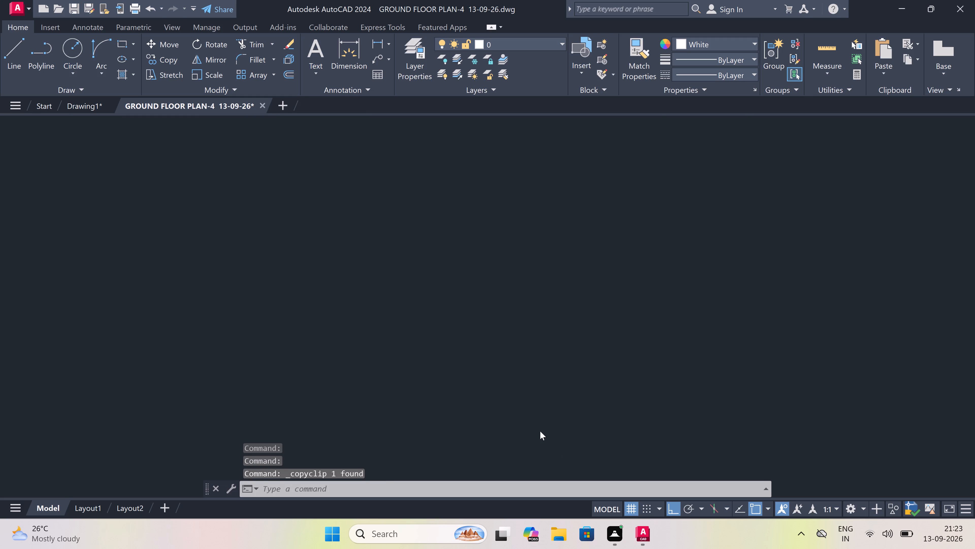
pyautogui.hotkey('ctrl', 'v')
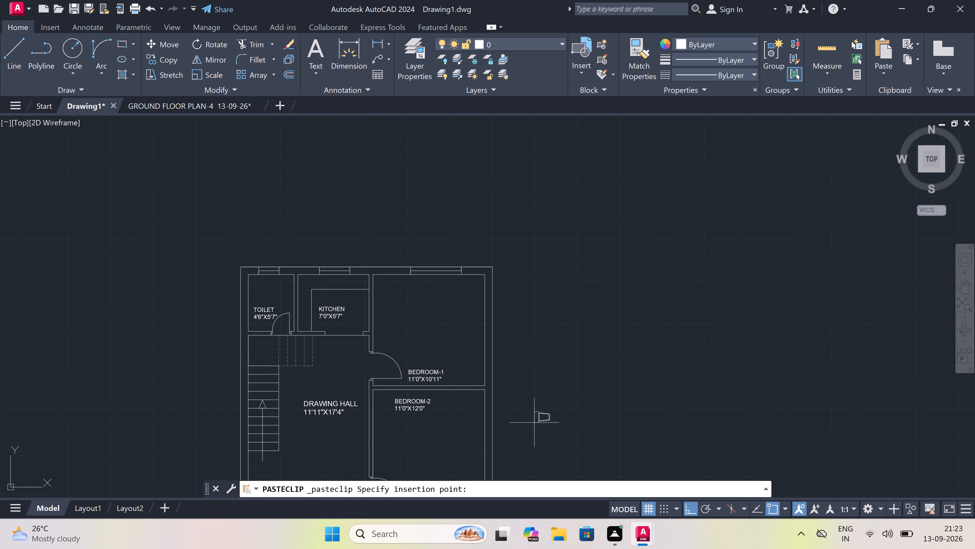
pyautogui.click(543, 368)
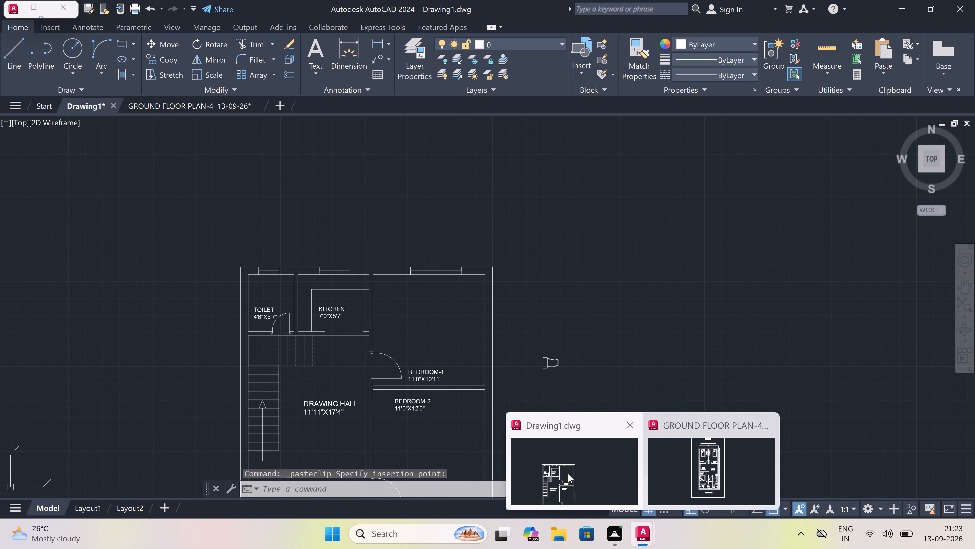
# Copy the BEDROOM-1 bed from the GROUND FLOOR PLAN-4 drawing into Drawing1's BEDROOM-1, with its pillows near the window wall.
pyautogui.click(568, 474)
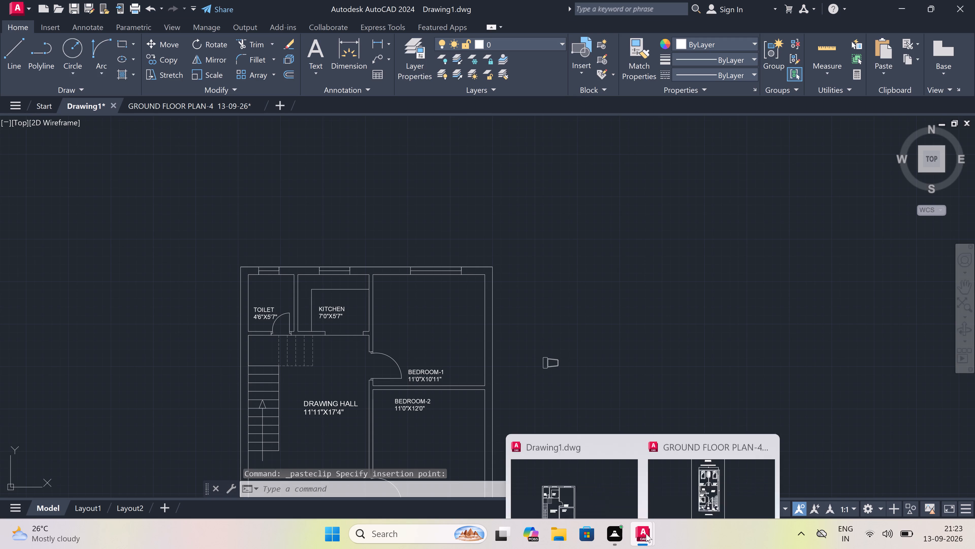
pyautogui.click(706, 476)
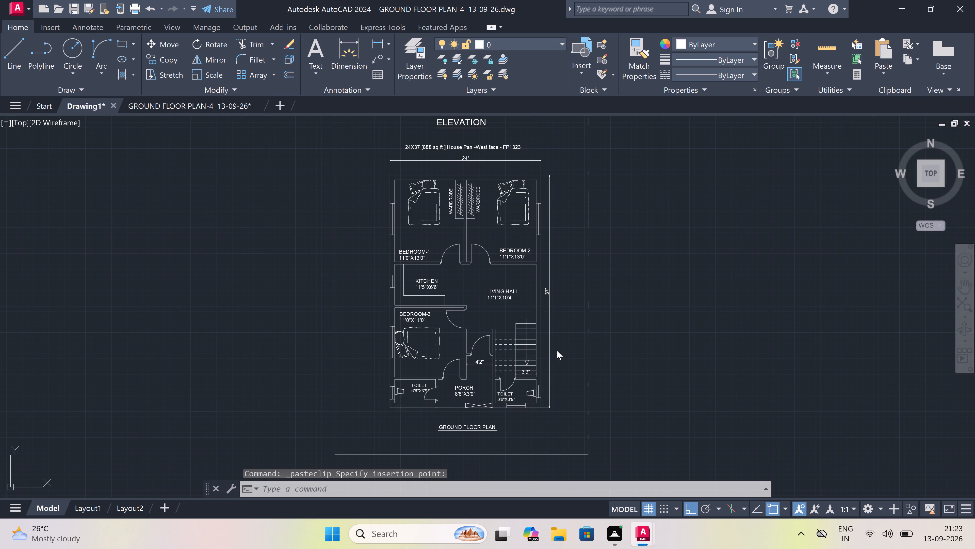
pyautogui.scroll(7, 439, 175)
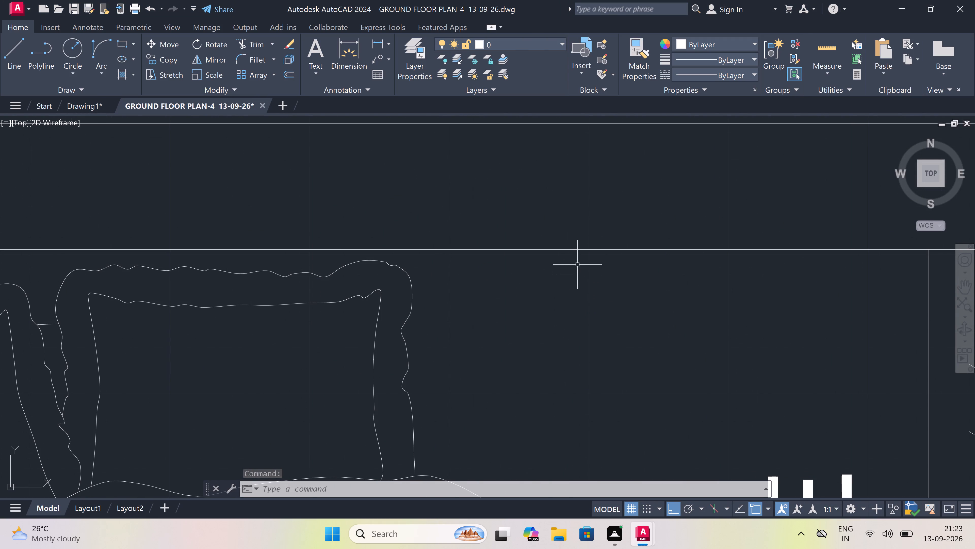
pyautogui.moveTo(577, 258); pyautogui.dragTo(574, 270)
pyautogui.scroll(-7, 505, 341)
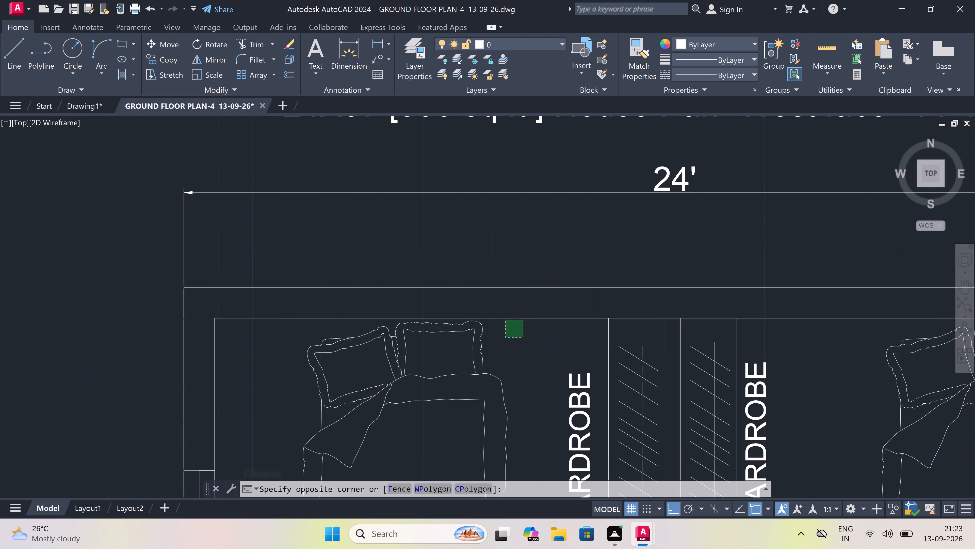
pyautogui.scroll(2, 410, 466)
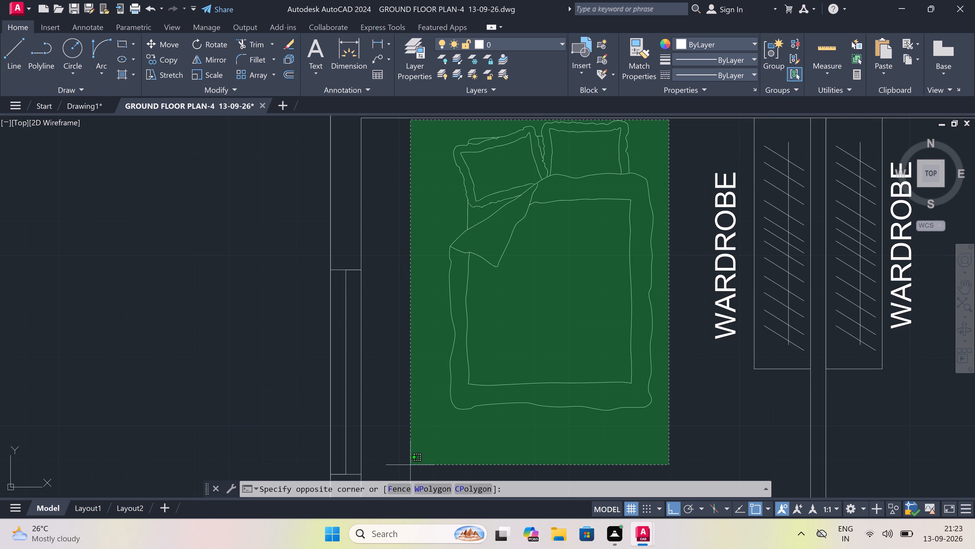
pyautogui.click(410, 451)
pyautogui.scroll(-1, 417, 444)
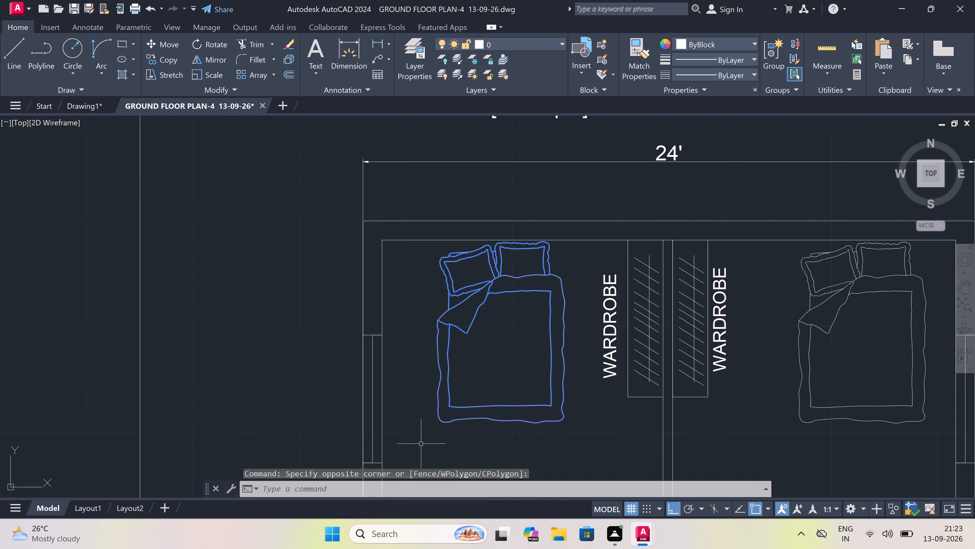
pyautogui.hotkey('ctrl', 'c')
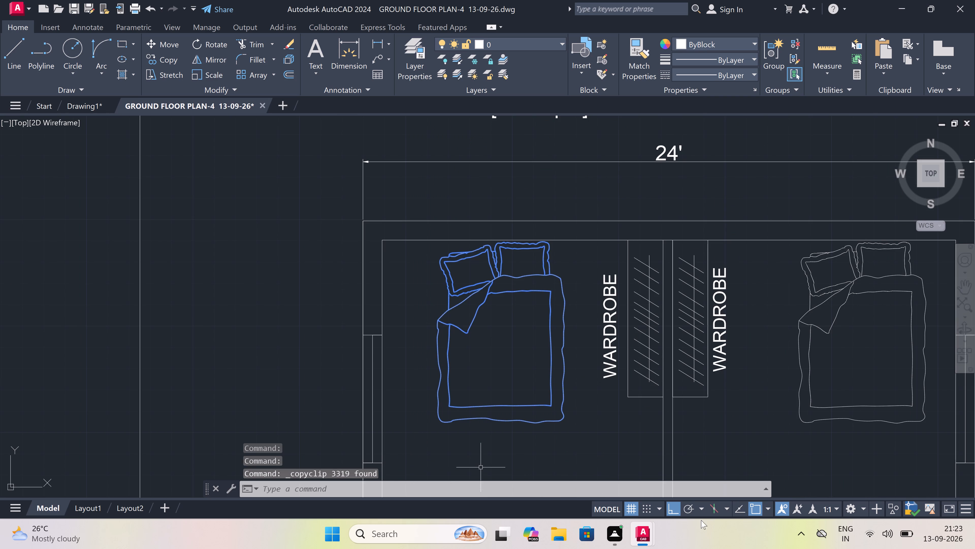
pyautogui.click(588, 476)
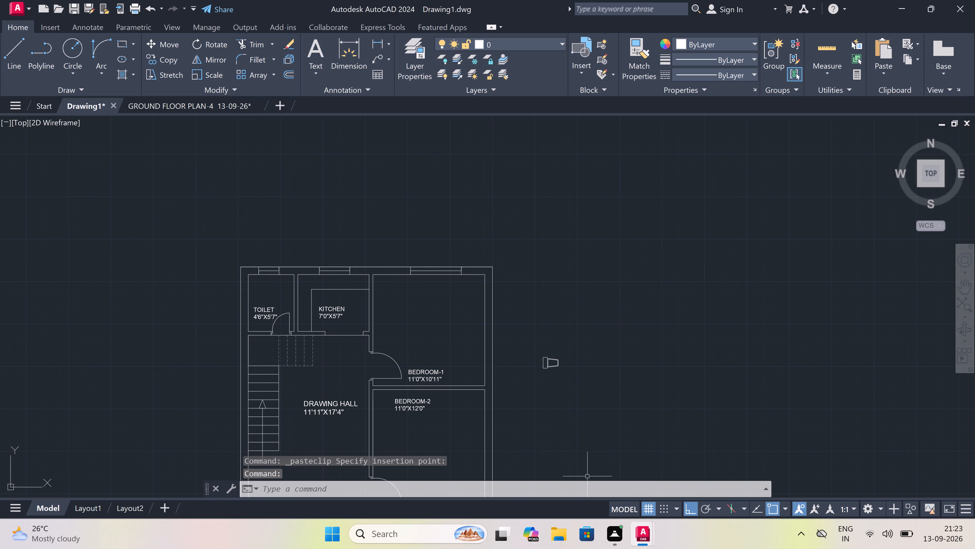
pyautogui.hotkey('ctrl', 'v')
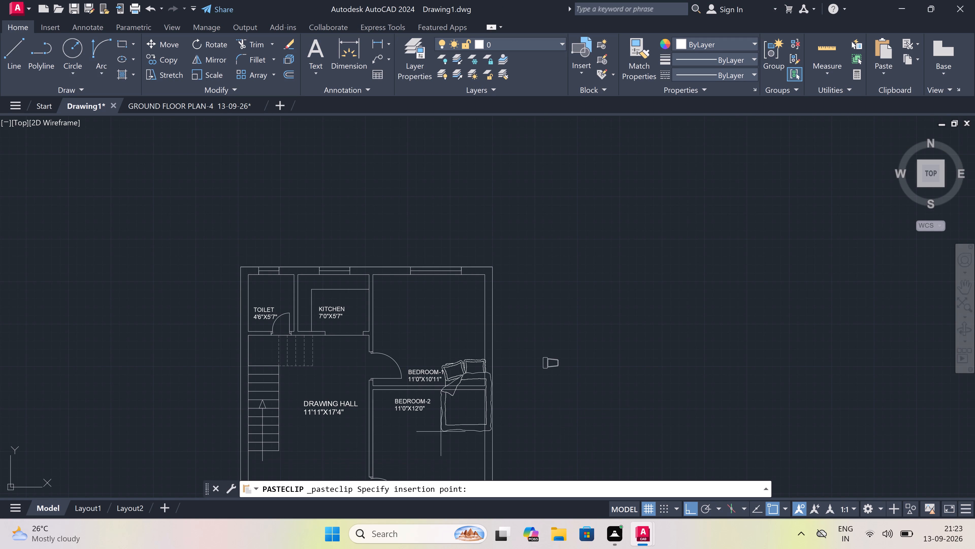
pyautogui.scroll(1, 376, 356)
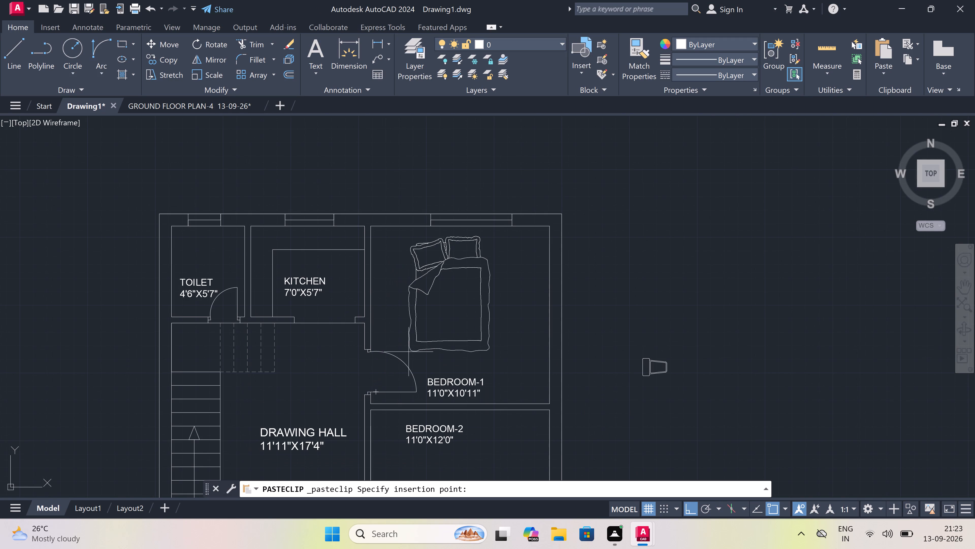
pyautogui.click(430, 347)
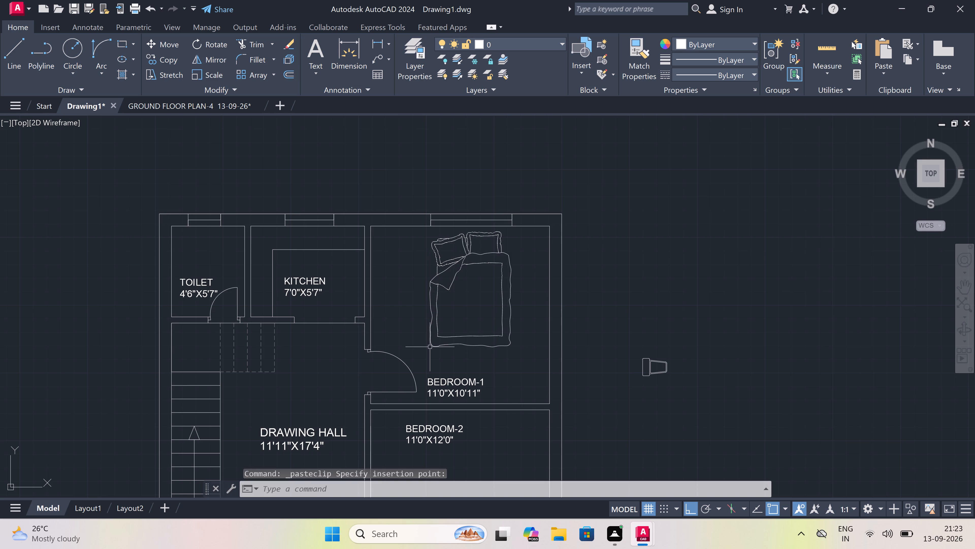
# Copy the BEDROOM-1 bed to the empty space outside the plan, to the right of BEDROOM-2.
pyautogui.scroll(2, 495, 258)
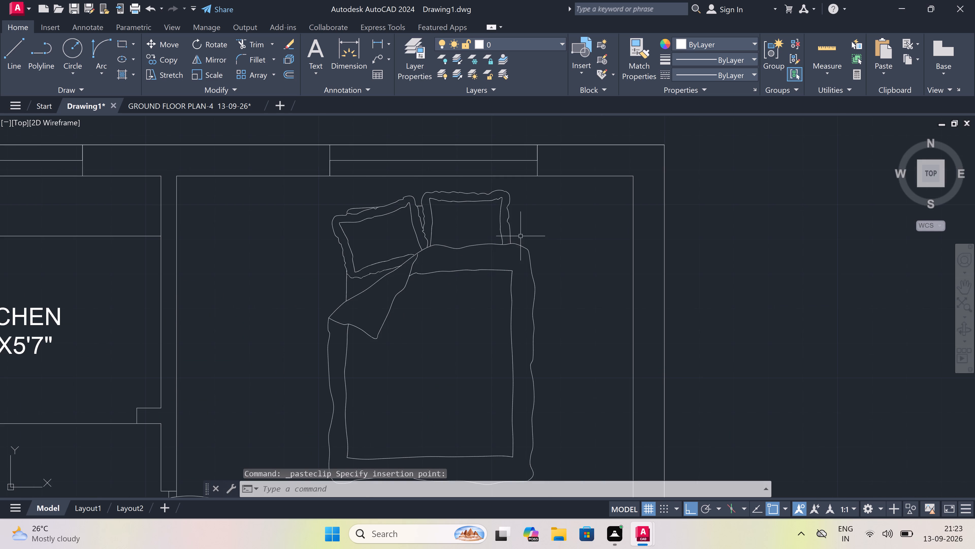
pyautogui.scroll(3, 532, 221)
pyautogui.scroll(-3, 556, 184)
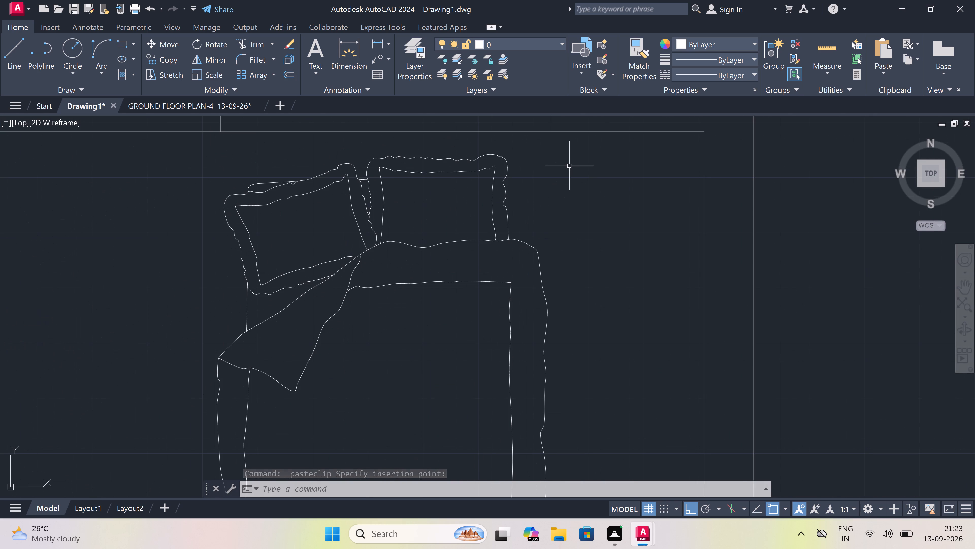
pyautogui.moveTo(618, 146); pyautogui.dragTo(544, 231)
pyautogui.scroll(-3, 355, 369)
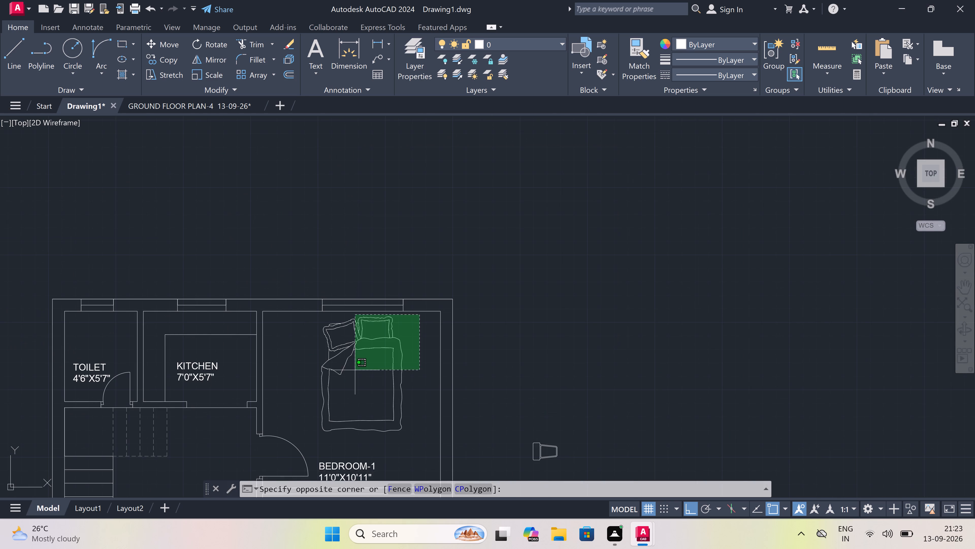
pyautogui.scroll(-2, 355, 372)
pyautogui.scroll(2, 341, 404)
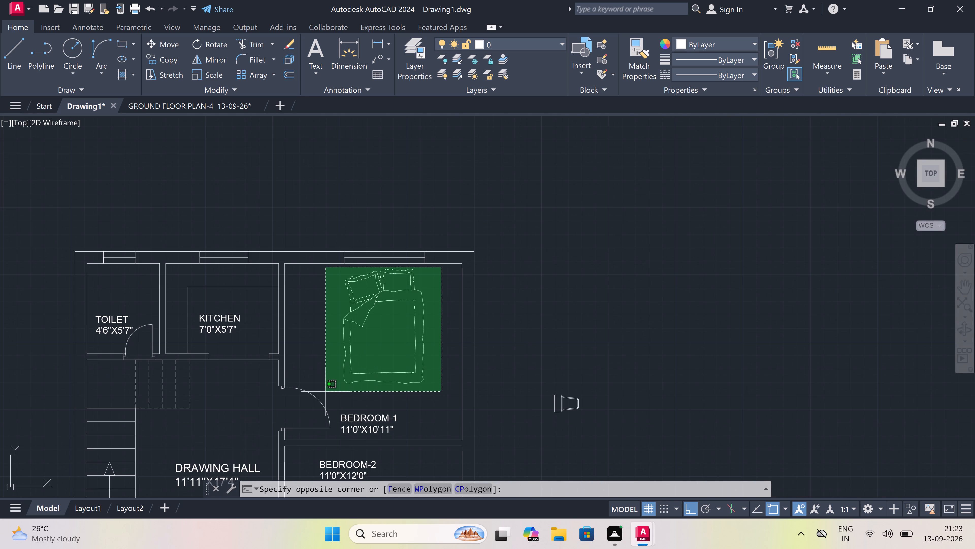
pyautogui.click(325, 392)
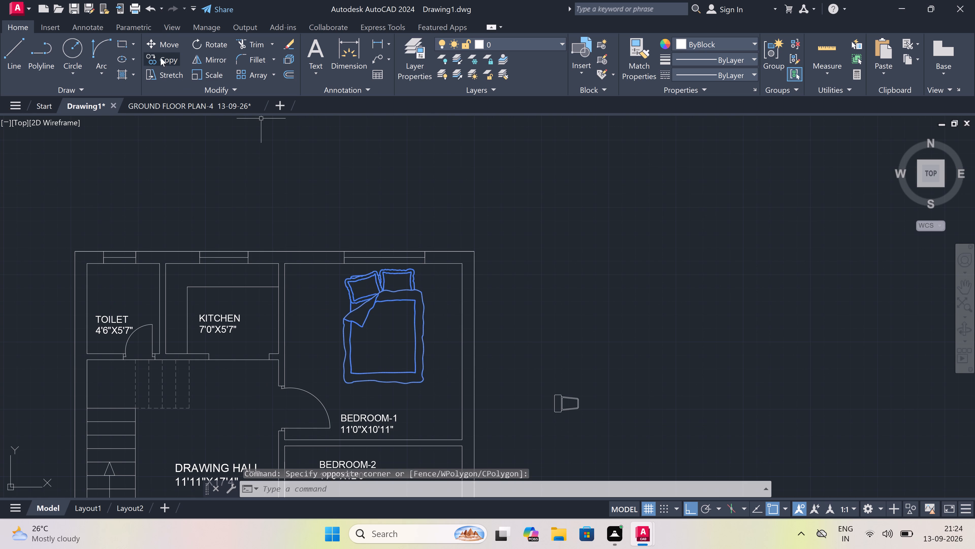
pyautogui.click(163, 56)
pyautogui.moveTo(368, 303); pyautogui.dragTo(368, 303)
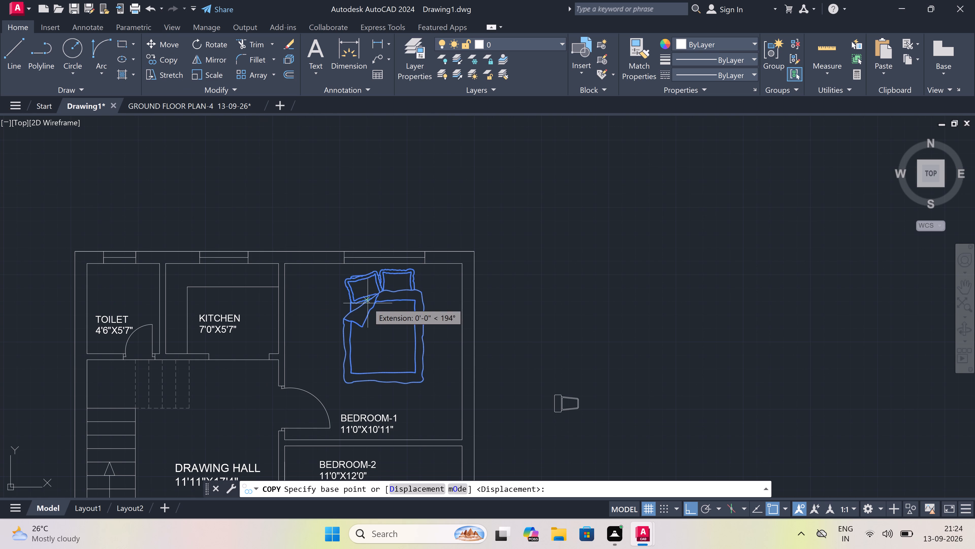
pyautogui.moveTo(368, 303); pyautogui.dragTo(385, 320)
pyautogui.scroll(-4, 446, 285)
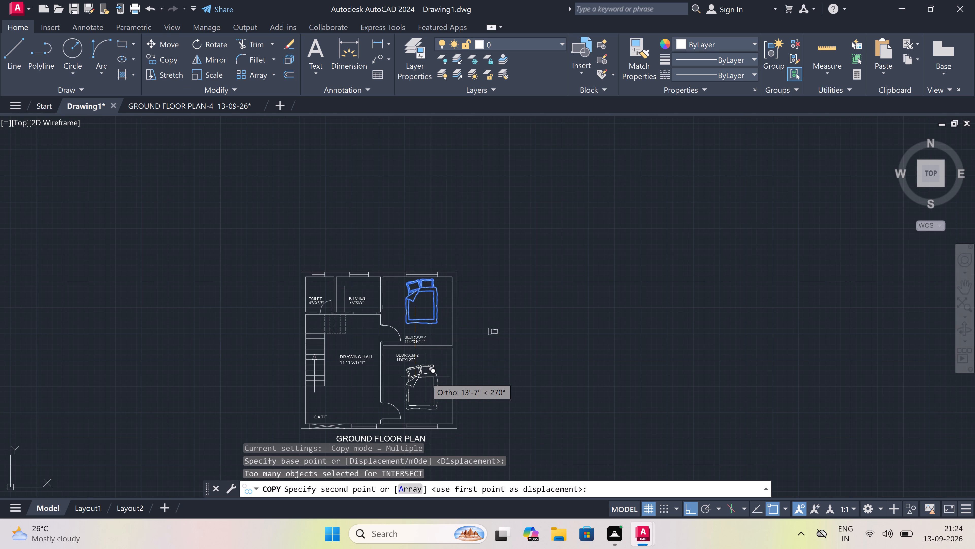
pyautogui.press('F8')
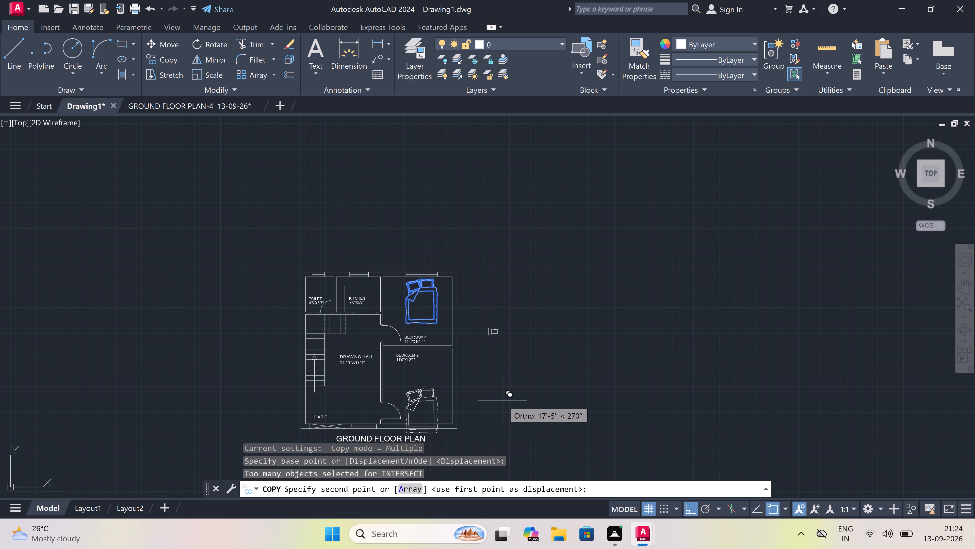
pyautogui.scroll(-2, 511, 381)
pyautogui.scroll(2, 512, 391)
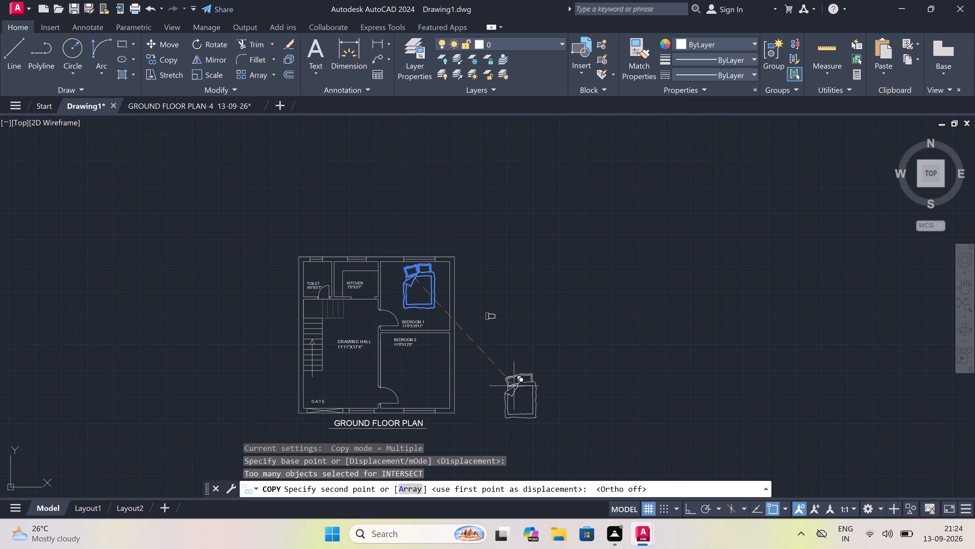
pyautogui.click(517, 371)
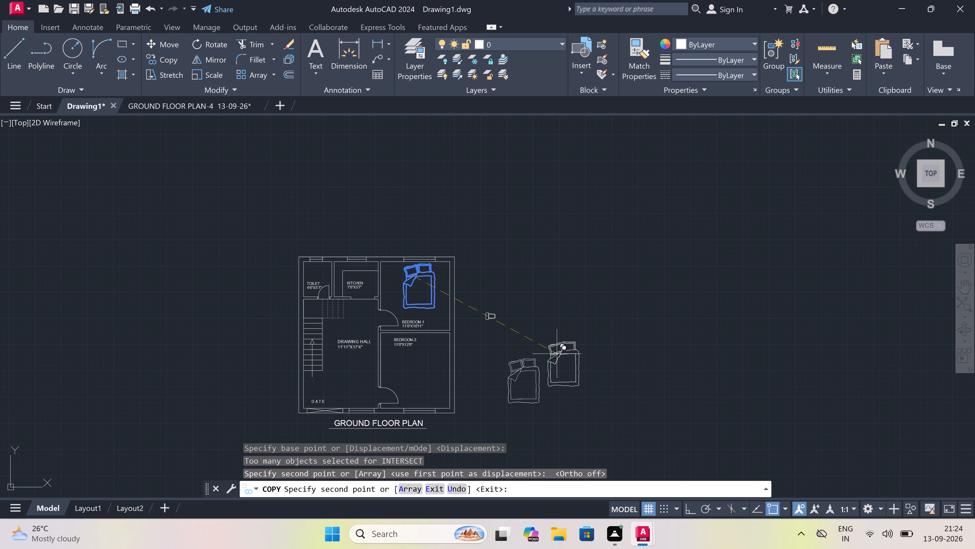
pyautogui.press('Escape')
# Rotate the copied bed outside the plan by 270°, so its pillows face right.
pyautogui.moveTo(560, 354); pyautogui.dragTo(547, 366)
pyautogui.click(497, 411)
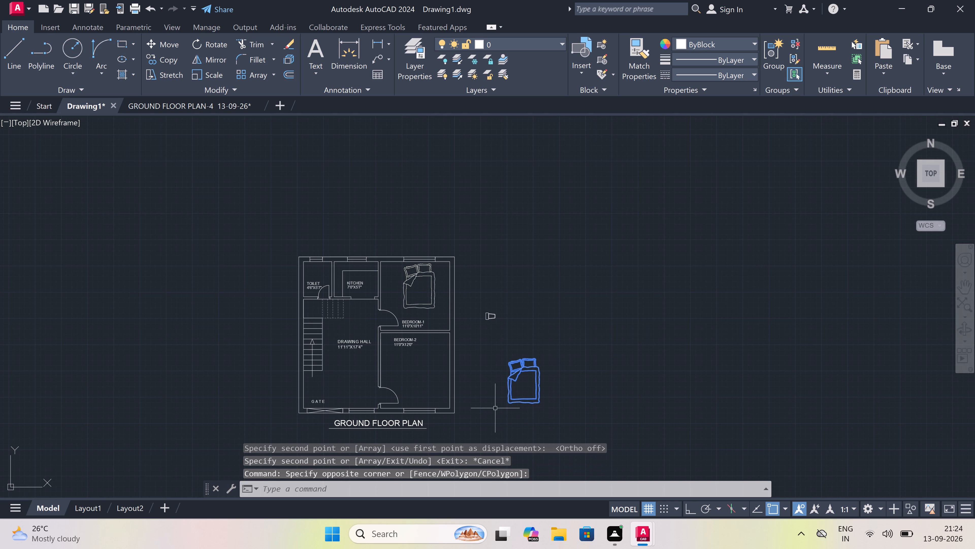
pyautogui.click(215, 43)
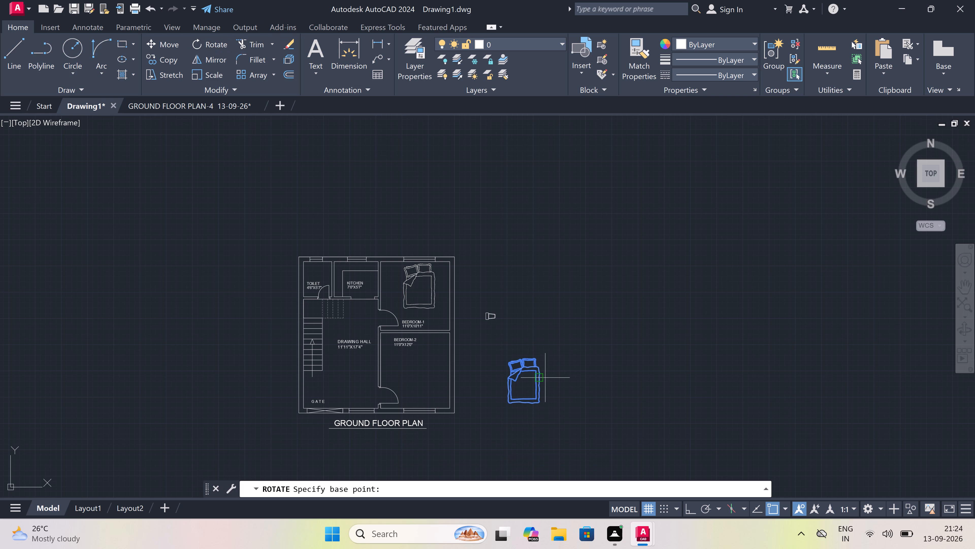
pyautogui.click(526, 381)
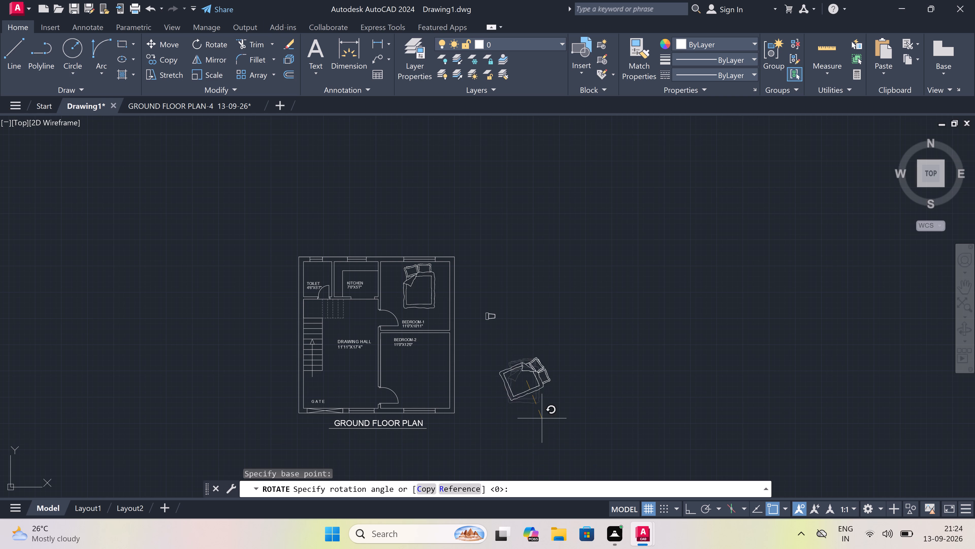
pyautogui.press('F8')
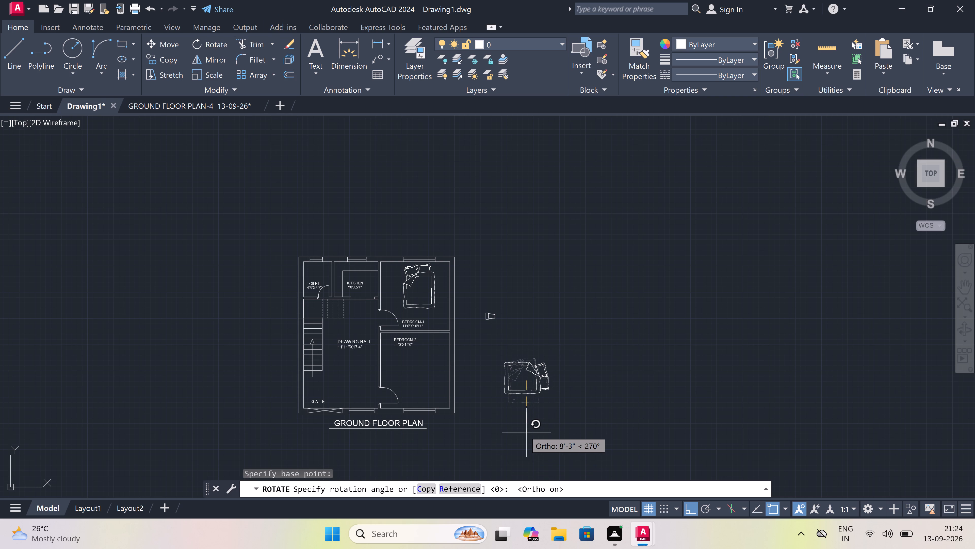
pyautogui.click(522, 431)
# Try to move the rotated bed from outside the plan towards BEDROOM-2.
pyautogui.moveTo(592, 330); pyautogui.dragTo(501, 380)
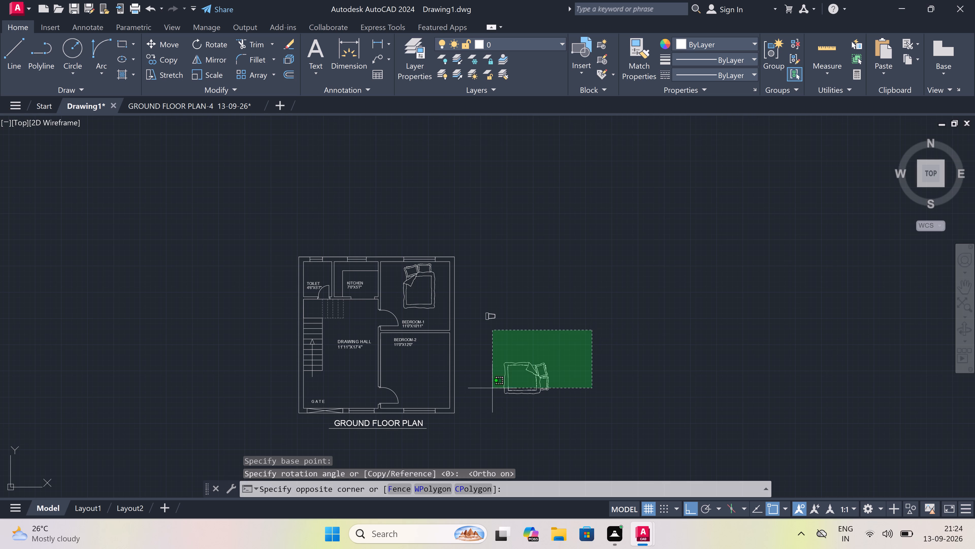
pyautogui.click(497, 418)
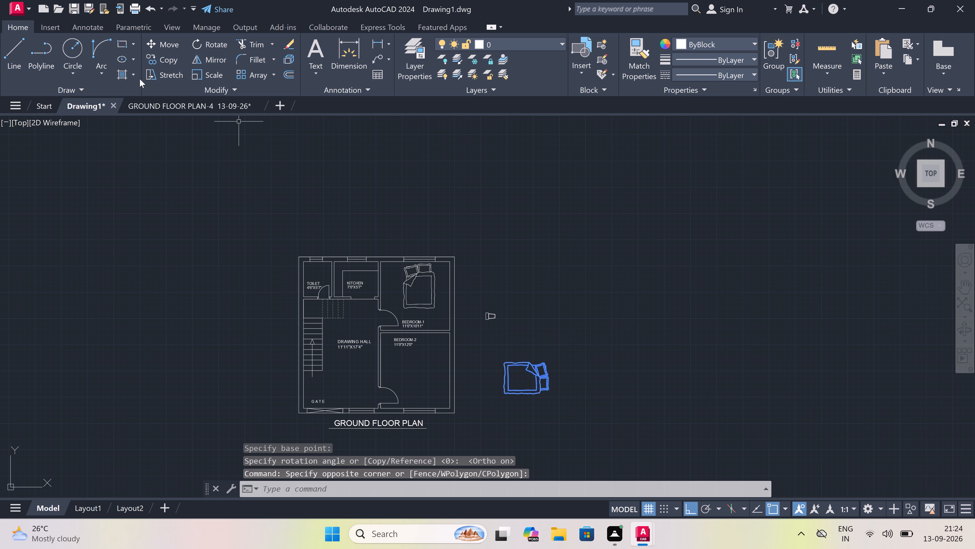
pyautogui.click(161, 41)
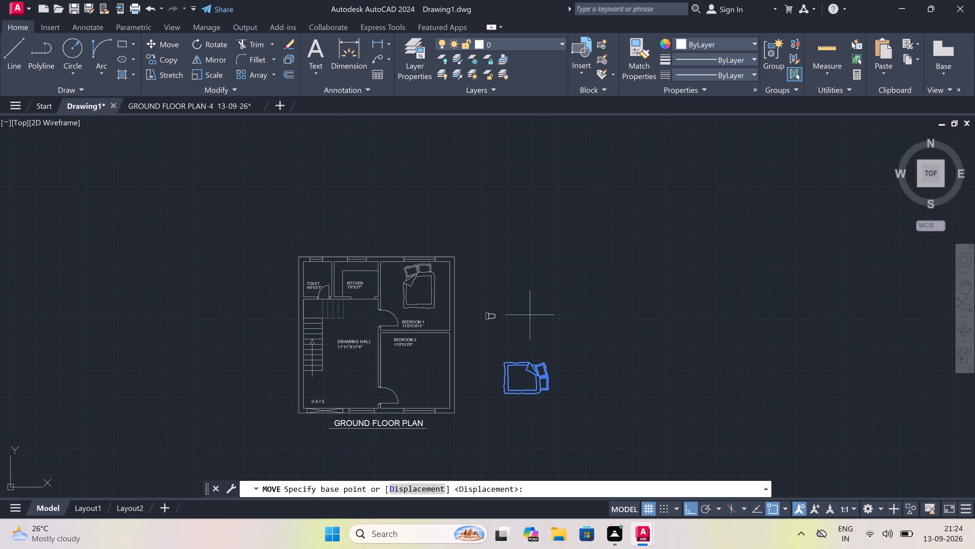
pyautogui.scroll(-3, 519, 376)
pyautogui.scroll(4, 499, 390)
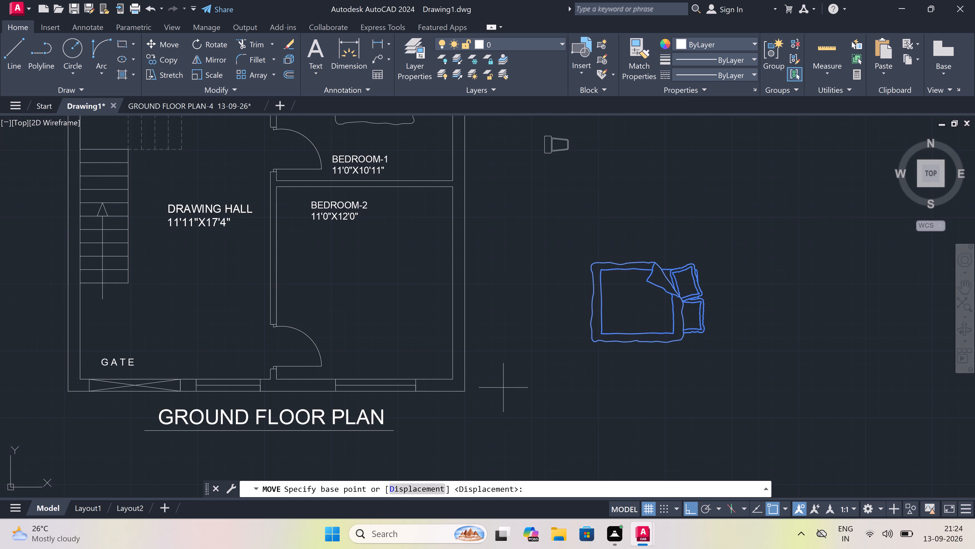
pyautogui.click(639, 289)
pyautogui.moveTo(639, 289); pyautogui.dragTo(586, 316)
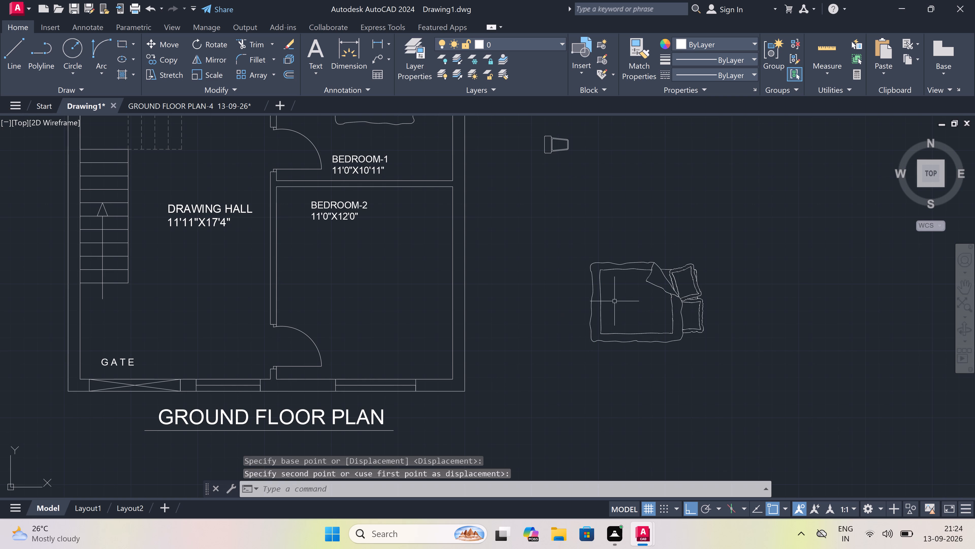
# Move the rotated bed into BEDROOM-2, with its pillows close to the right-hand outer wall and Ortho off.
pyautogui.moveTo(783, 233); pyautogui.dragTo(755, 262)
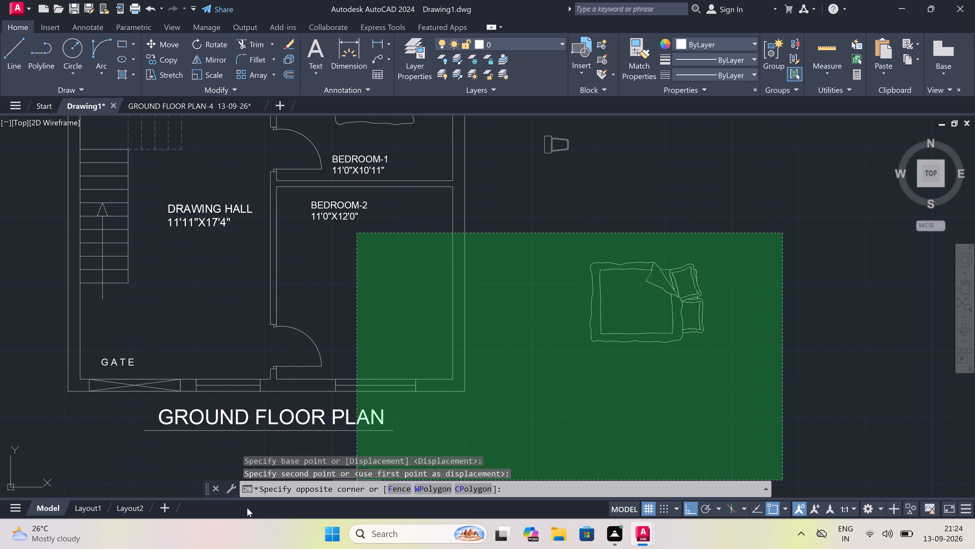
pyautogui.click(497, 410)
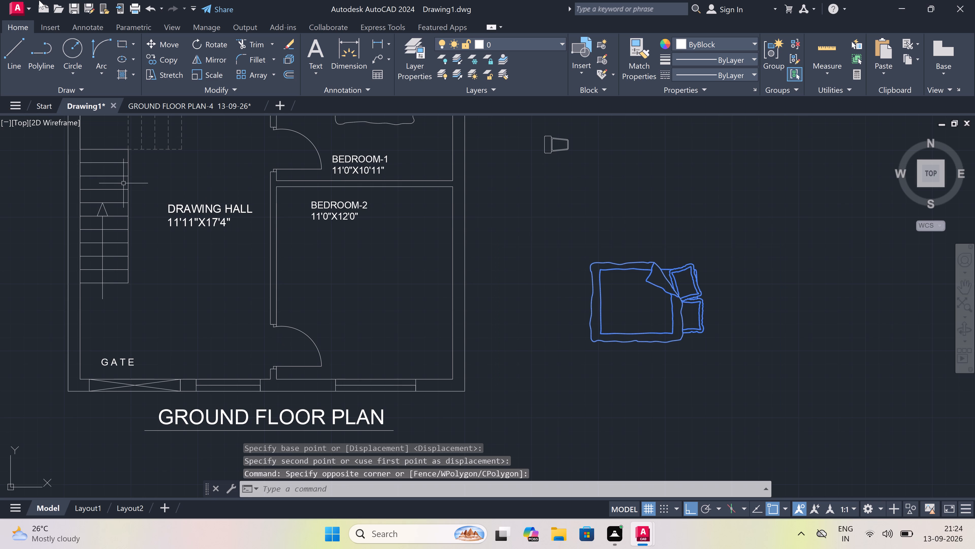
pyautogui.click(161, 40)
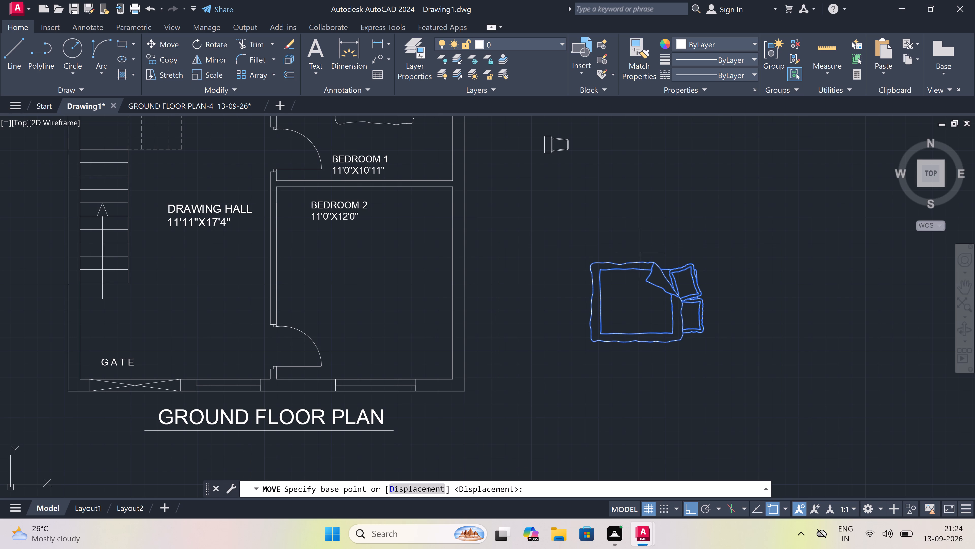
pyautogui.click(679, 294)
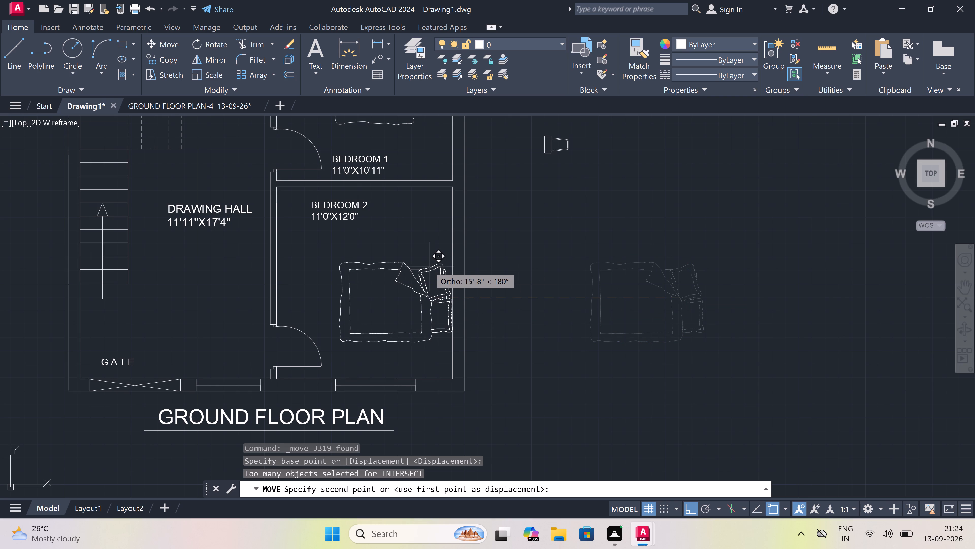
pyautogui.press('F8')
pyautogui.scroll(2, 429, 276)
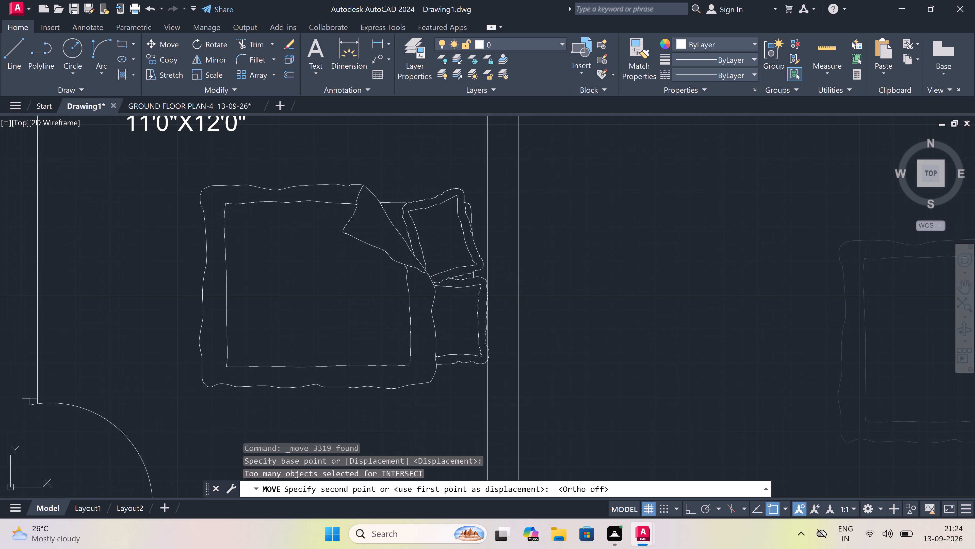
pyautogui.click(422, 270)
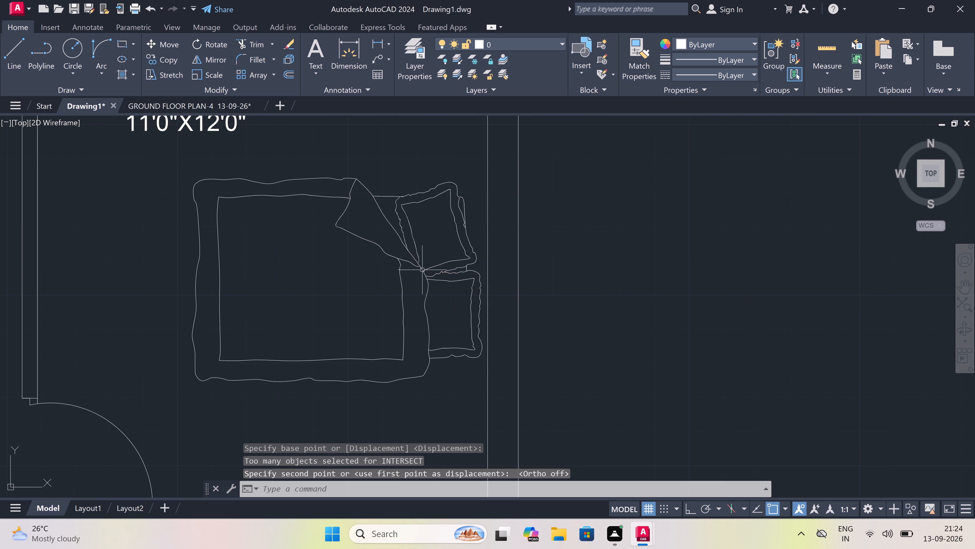
pyautogui.press('Escape')
# Move the toilet fixture from the right of the plan to just outside the outer wall above the TOILET room.
pyautogui.scroll(-5, 487, 263)
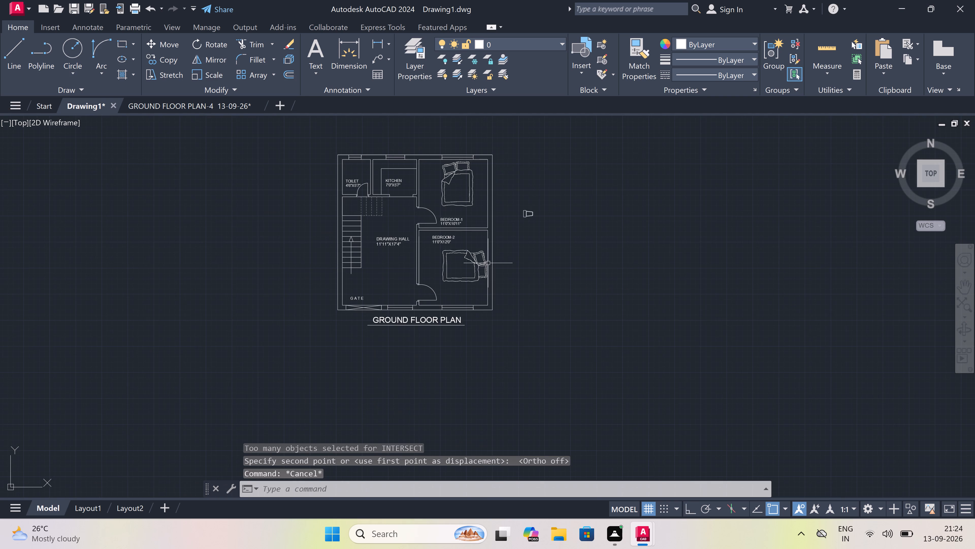
pyautogui.scroll(2, 522, 233)
pyautogui.scroll(-2, 551, 206)
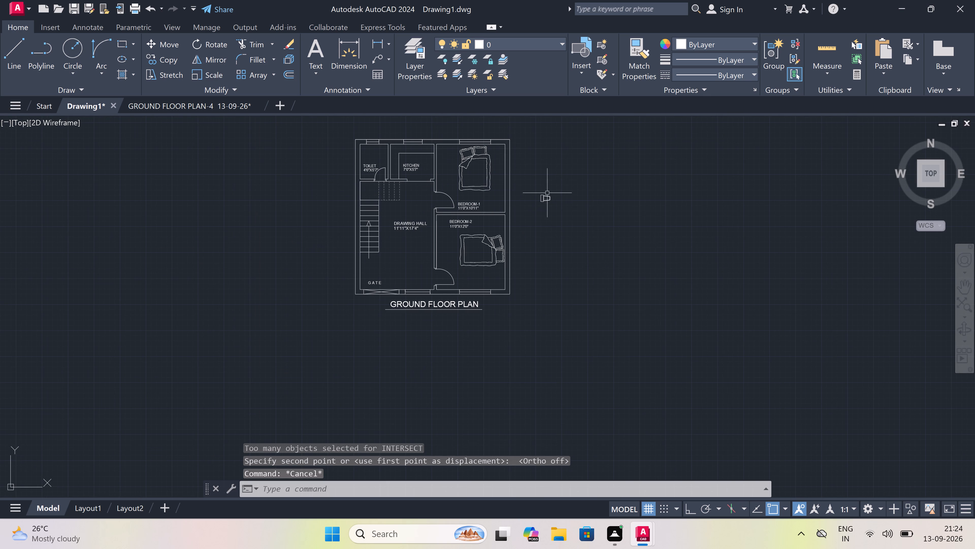
pyautogui.scroll(2, 519, 164)
pyautogui.scroll(-3, 530, 171)
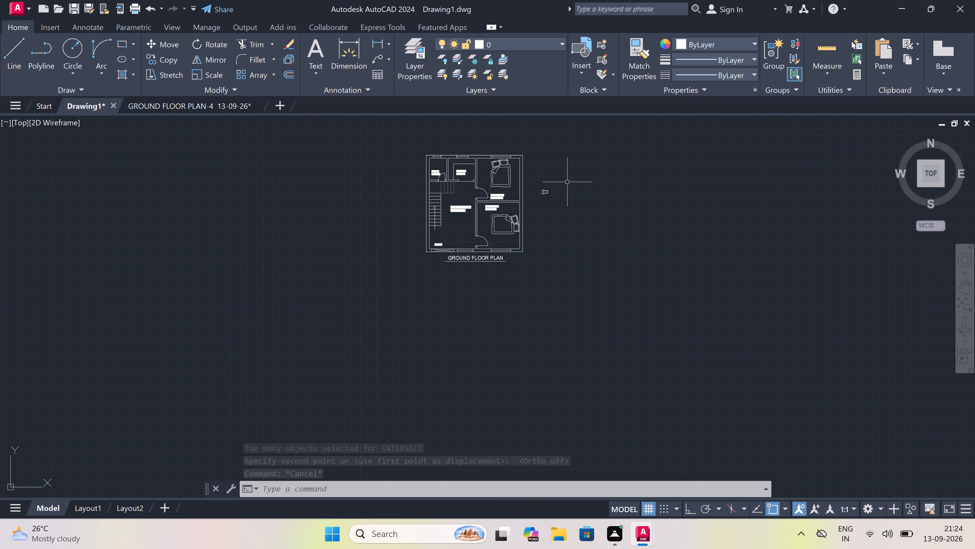
pyautogui.moveTo(566, 182); pyautogui.dragTo(559, 187)
pyautogui.click(538, 204)
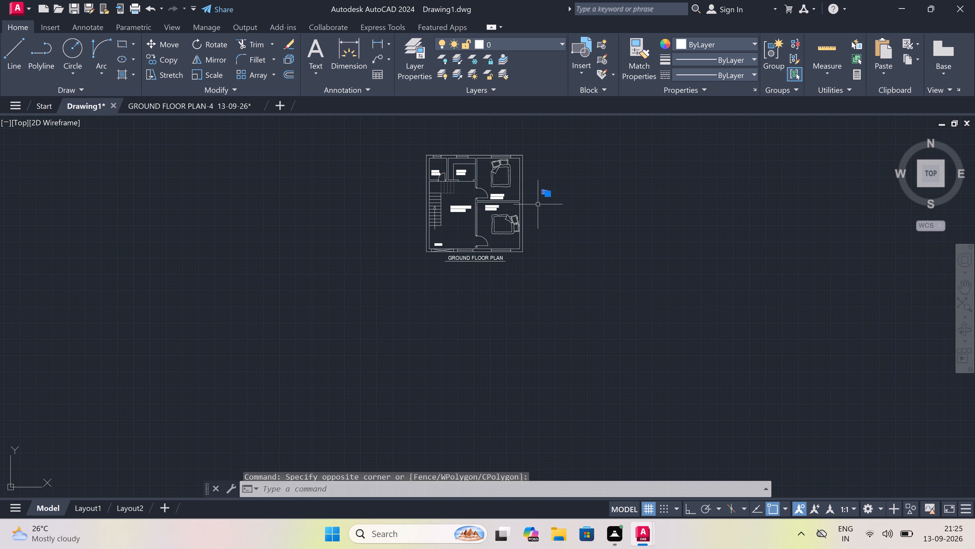
pyautogui.scroll(-2, 538, 204)
pyautogui.scroll(4, 531, 173)
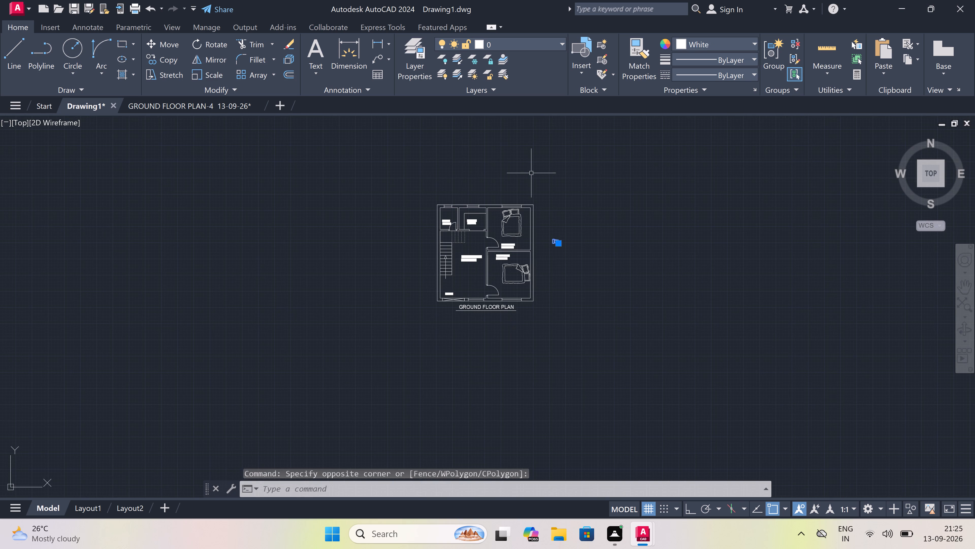
pyautogui.scroll(3, 534, 177)
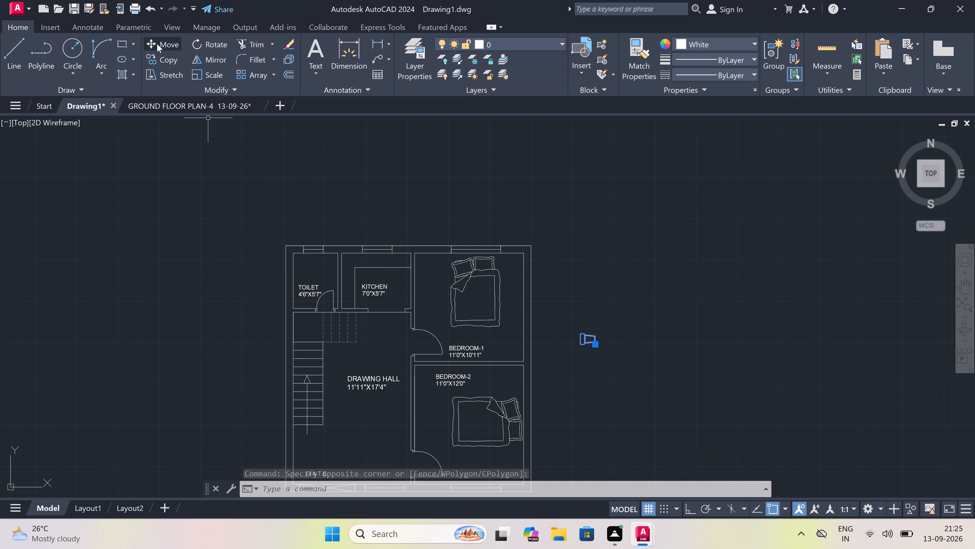
pyautogui.click(158, 43)
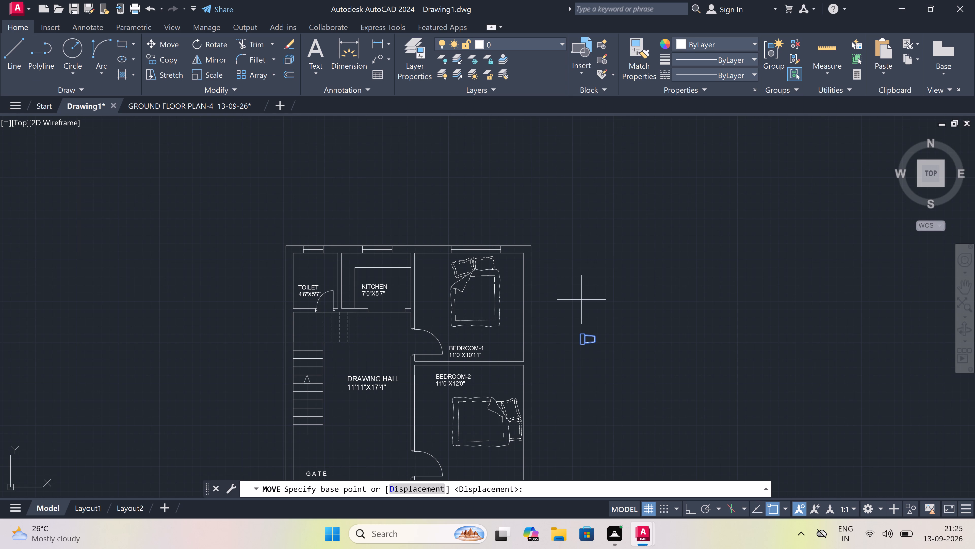
pyautogui.moveTo(582, 341); pyautogui.dragTo(580, 338)
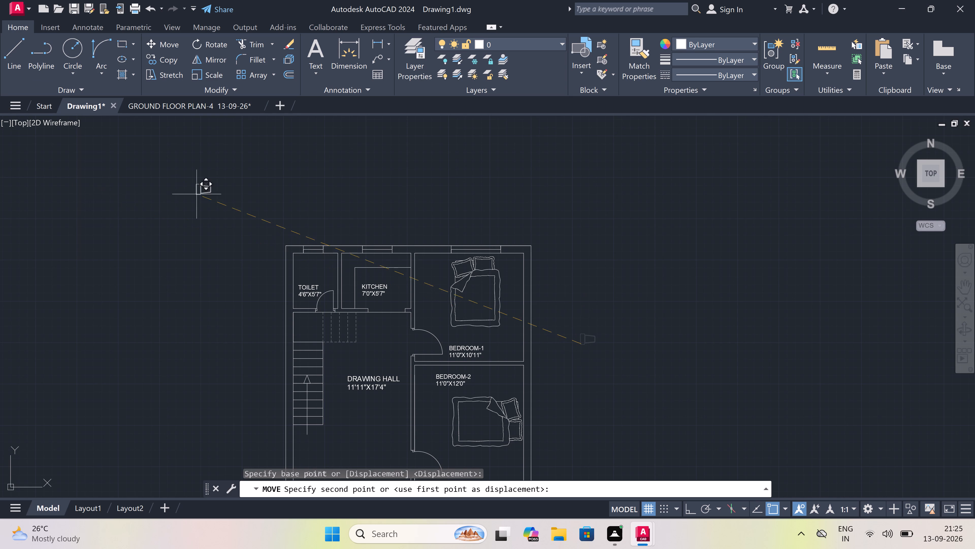
pyautogui.click(308, 206)
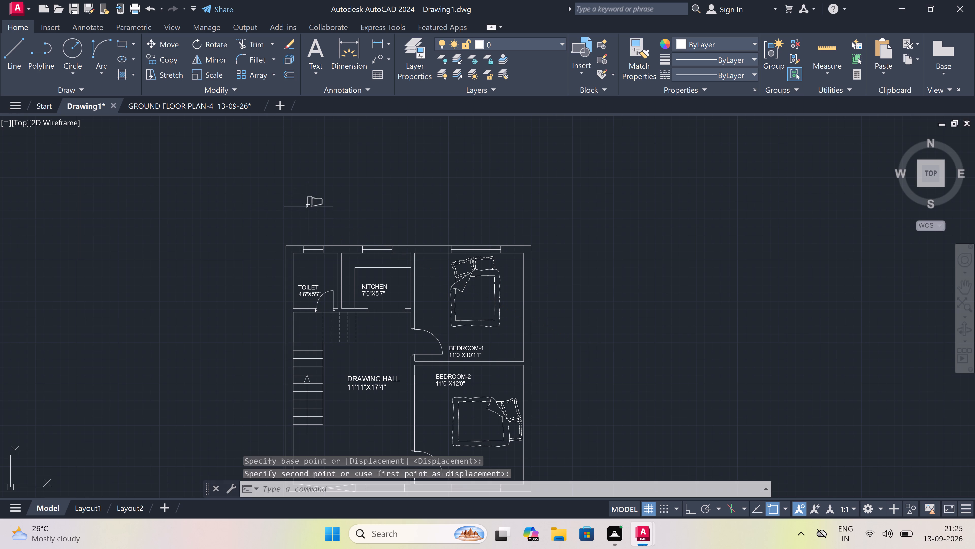
# Scale up the toilet fixture above the plan by eye, from a base point at the fixture.
pyautogui.scroll(3, 294, 191)
pyautogui.moveTo(426, 193); pyautogui.dragTo(423, 195)
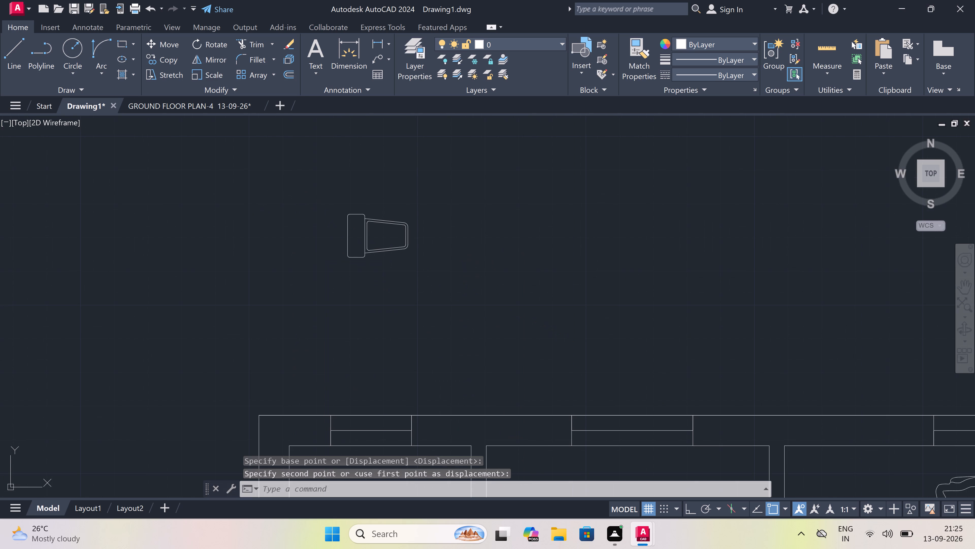
pyautogui.click(274, 289)
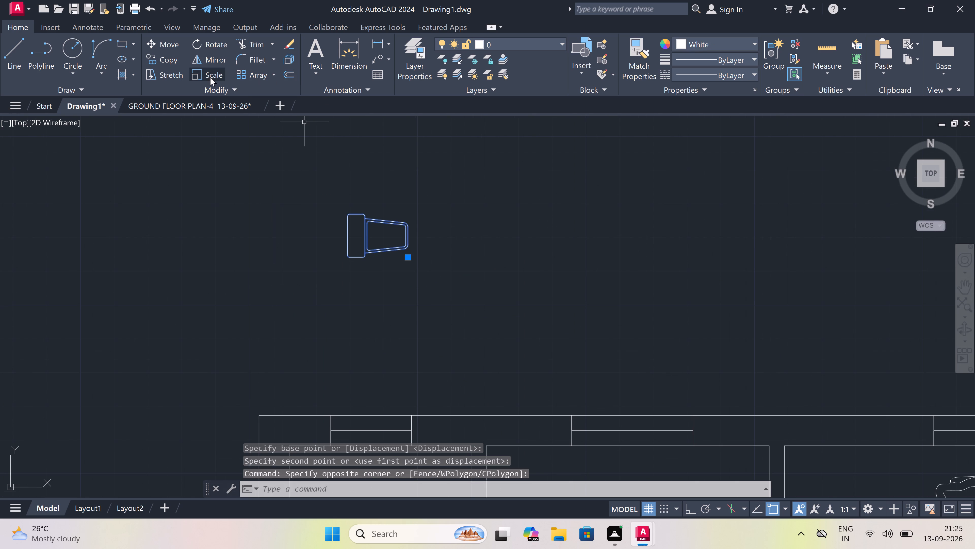
pyautogui.click(209, 77)
pyautogui.scroll(-1, 379, 270)
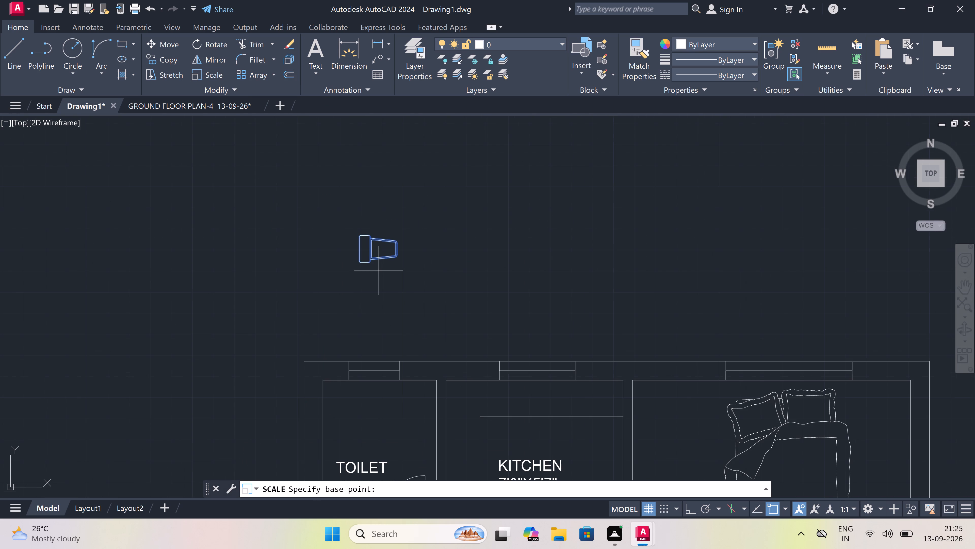
pyautogui.click(375, 250)
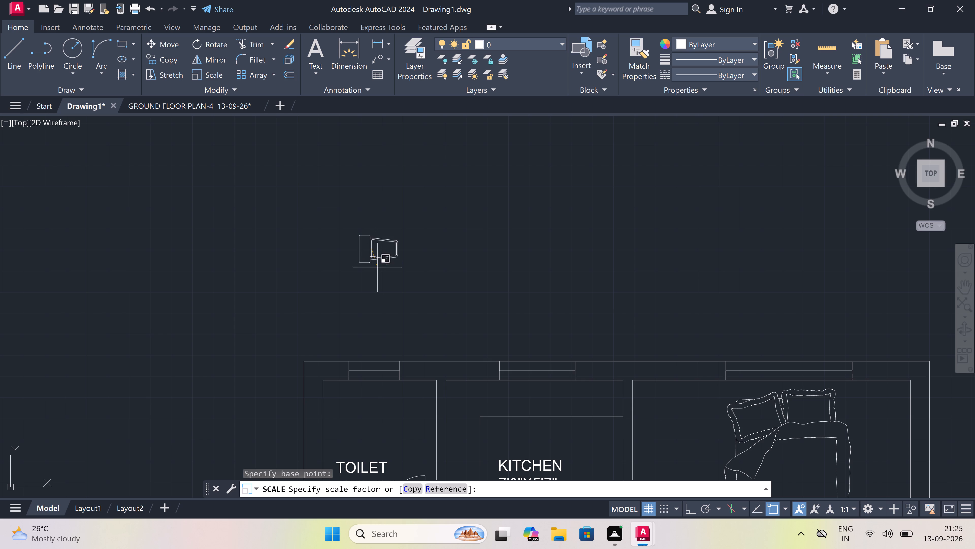
pyautogui.doubleClick(375, 276)
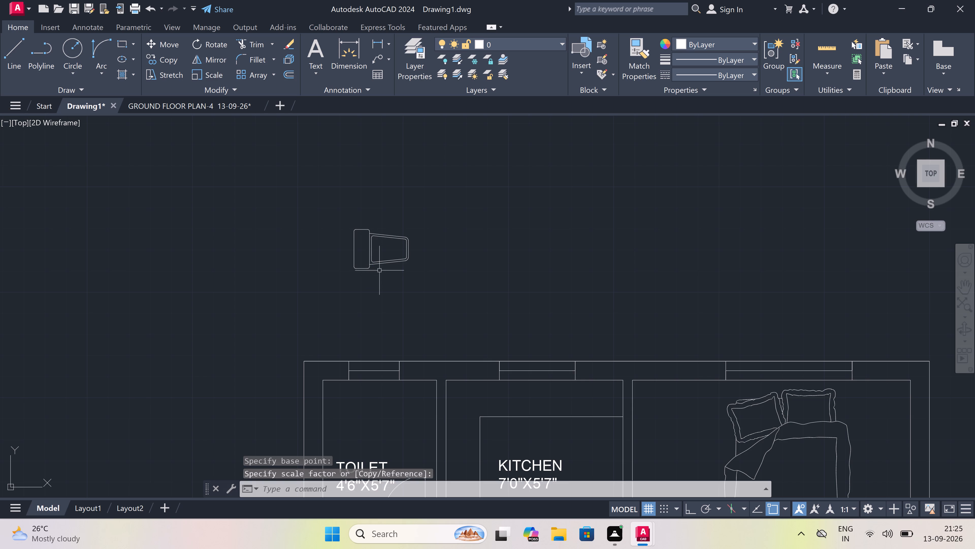
# Rotate the enlarged toilet fixture a quarter turn clockwise with Ortho on, so its tank faces the top of the plan.
pyautogui.moveTo(429, 231); pyautogui.dragTo(421, 237)
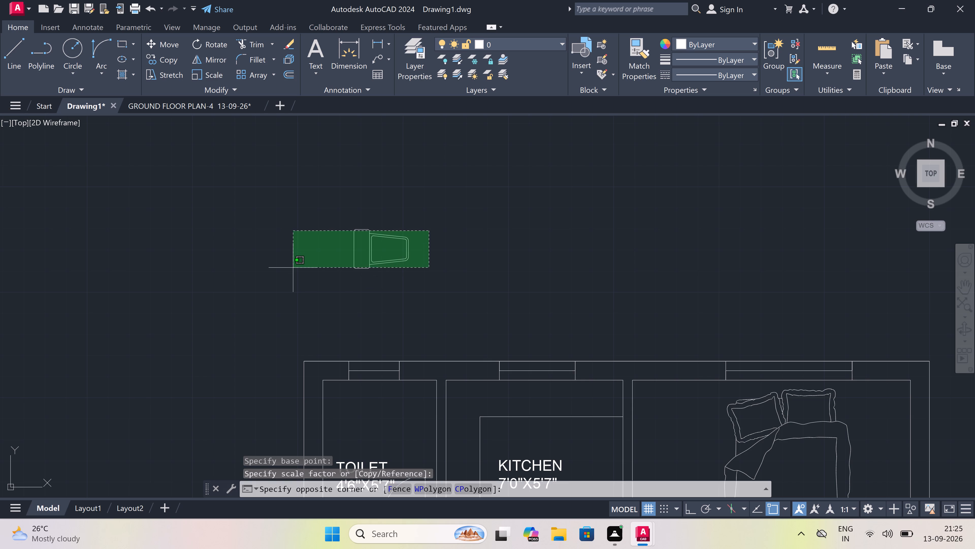
pyautogui.click(295, 279)
pyautogui.click(216, 39)
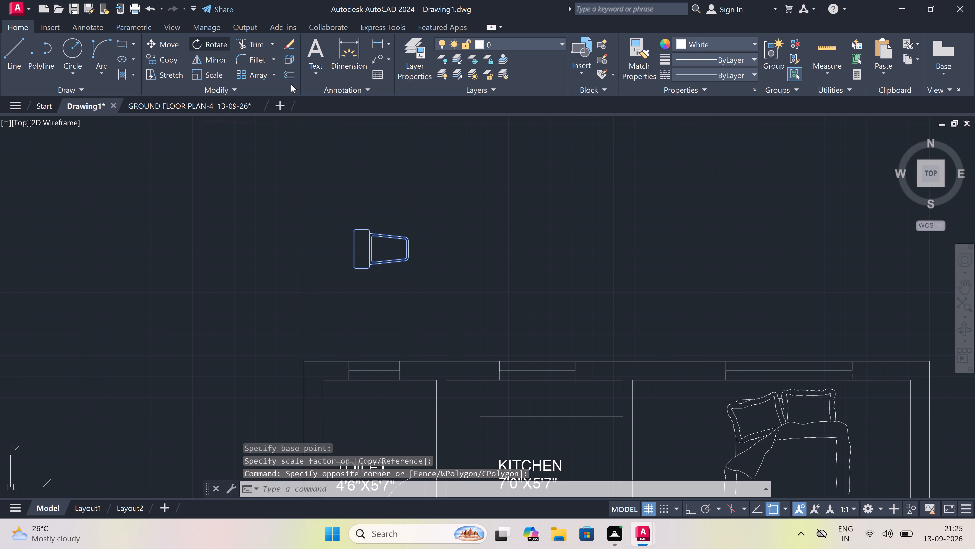
pyautogui.click(392, 243)
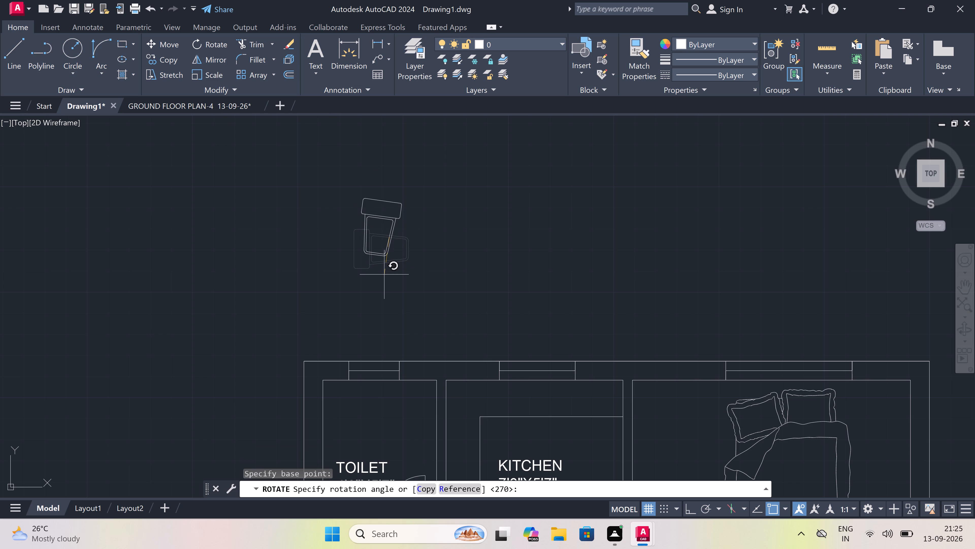
pyautogui.press('F8')
pyautogui.click(391, 284)
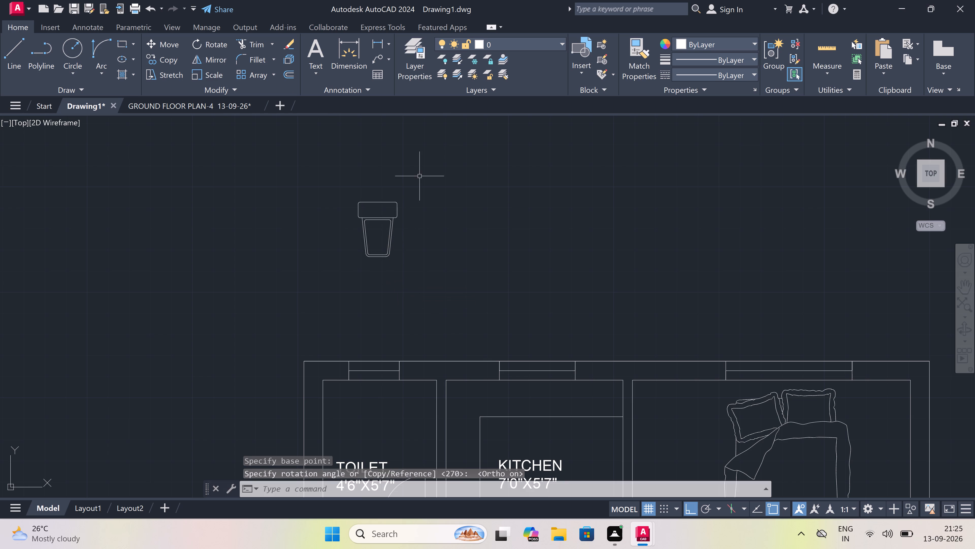
# Move the toilet fixture straight down into the TOILET room, with its tank against the inner wall face below the window.
pyautogui.moveTo(435, 176); pyautogui.dragTo(408, 206)
pyautogui.doubleClick(298, 288)
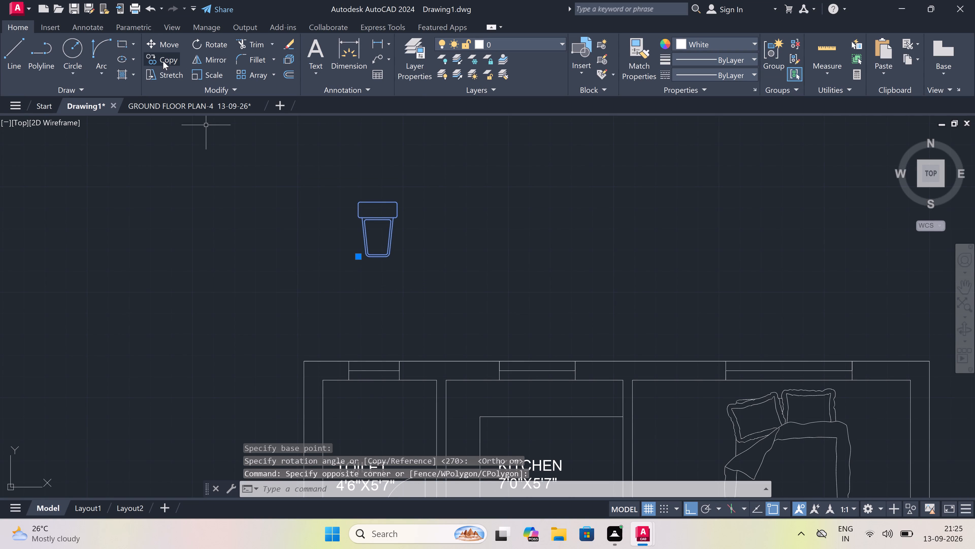
pyautogui.click(164, 40)
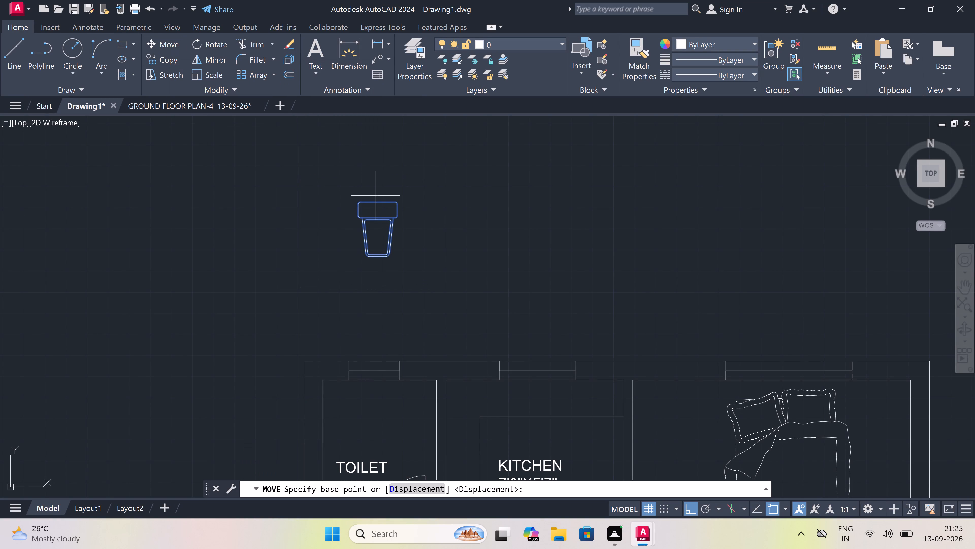
pyautogui.click(378, 201)
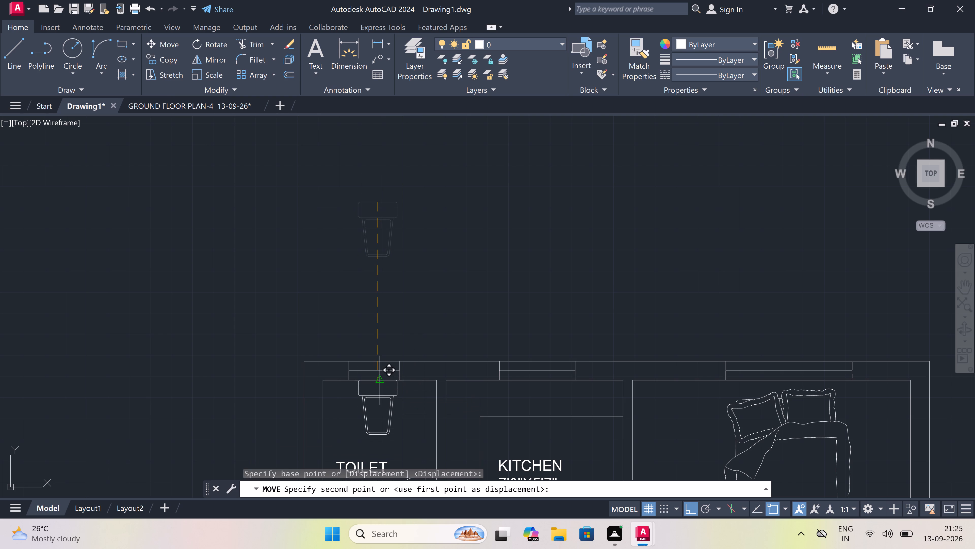
pyautogui.click(382, 383)
pyautogui.press('Escape')
# Look over the whole furnished ground floor plan.
pyautogui.scroll(-3, 402, 288)
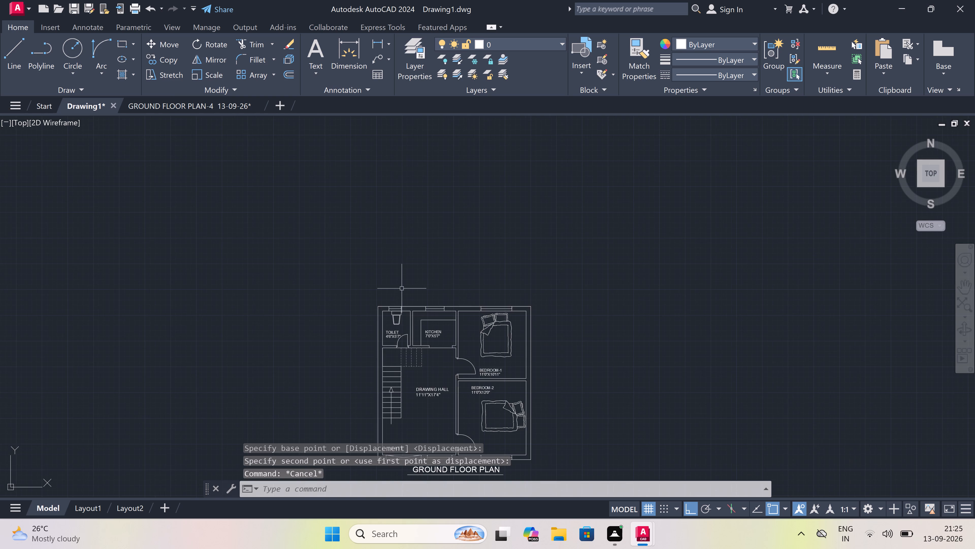
pyautogui.scroll(-2, 402, 288)
pyautogui.scroll(2, 401, 355)
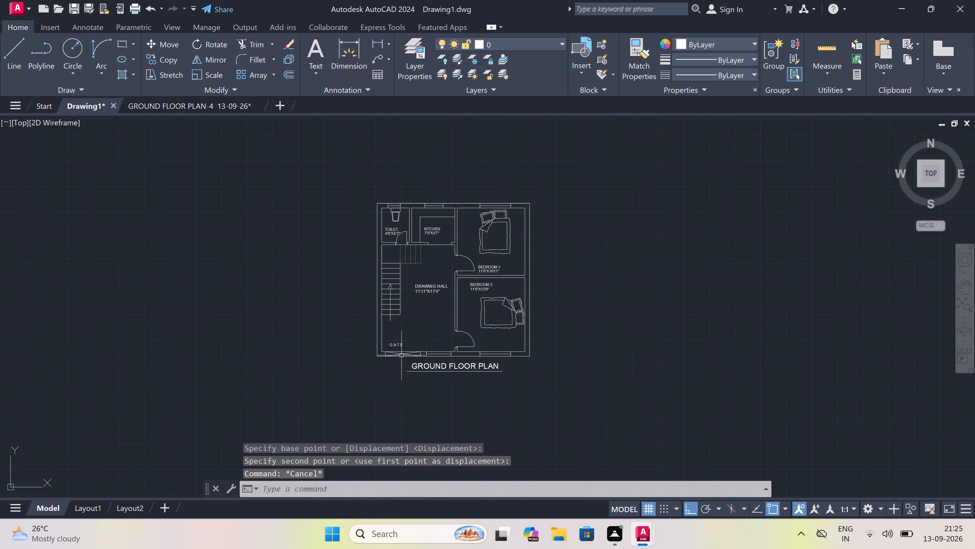
pyautogui.scroll(3, 423, 206)
pyautogui.scroll(-2, 425, 211)
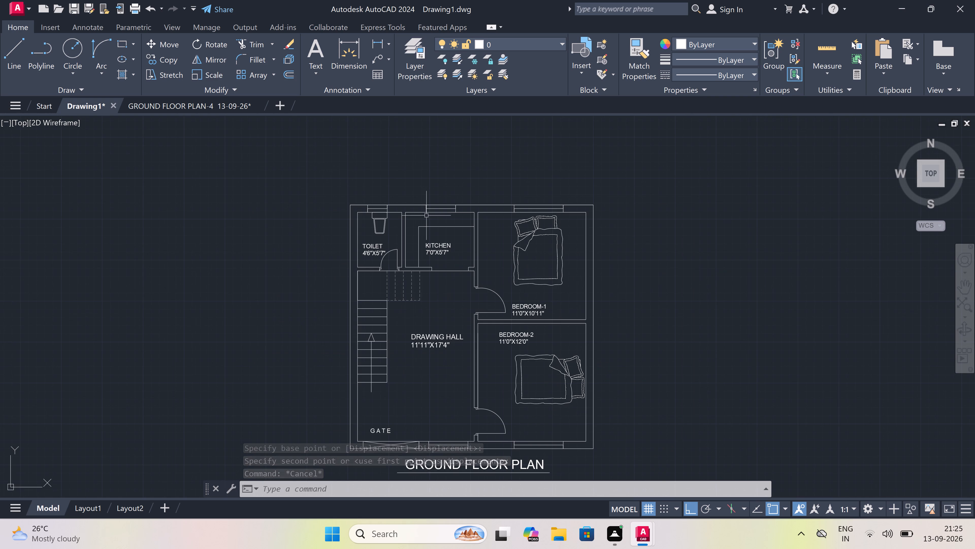
pyautogui.scroll(-1, 406, 374)
pyautogui.scroll(1, 414, 395)
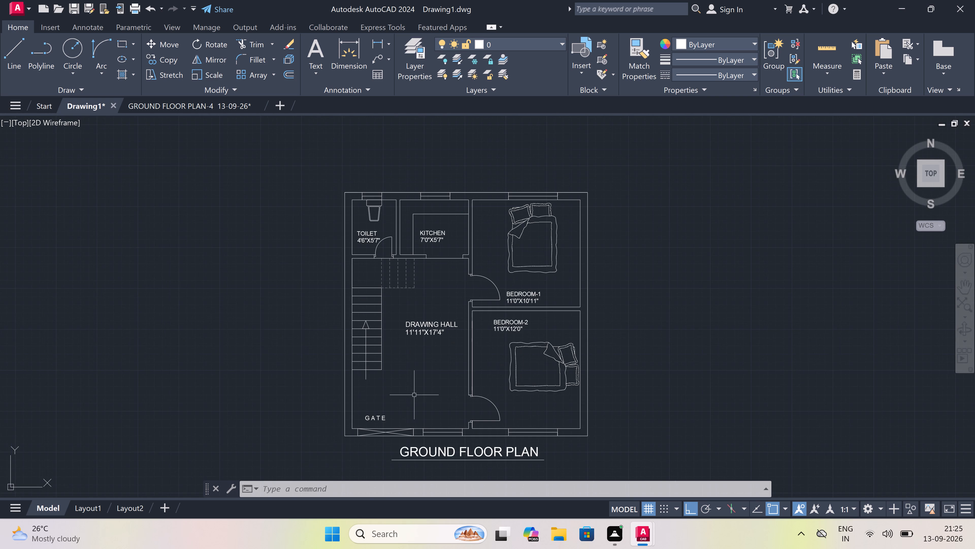
pyautogui.scroll(-2, 414, 395)
# Draw vertical construction lines through both outer corners, the gate edges and the edges of both windows along the plan's bottom wall.
pyautogui.scroll(4, 424, 414)
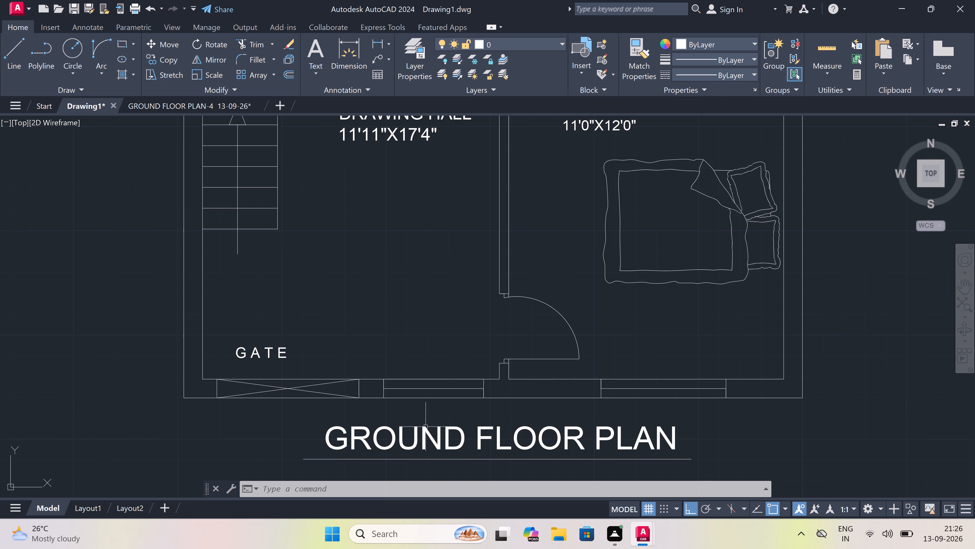
pyautogui.write('XL')
pyautogui.press('space')
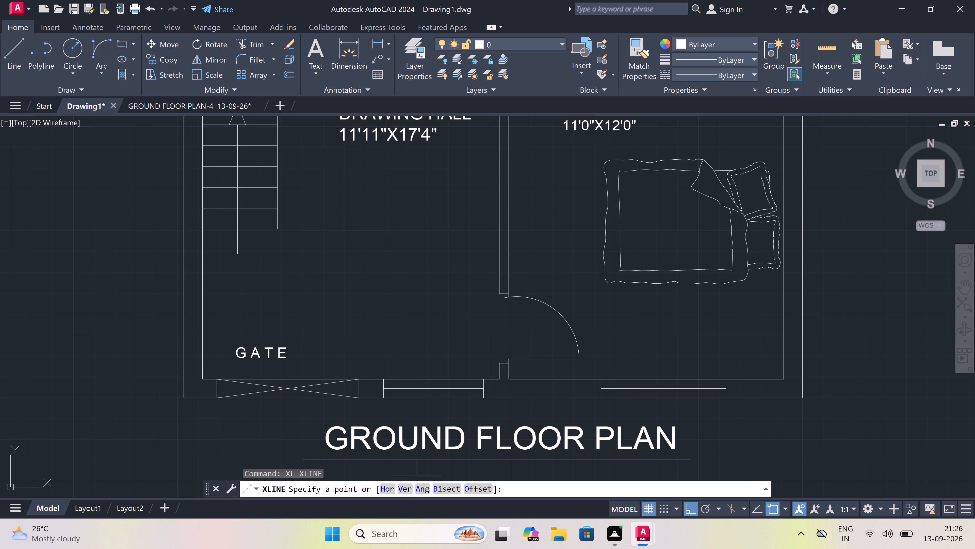
pyautogui.click(405, 489)
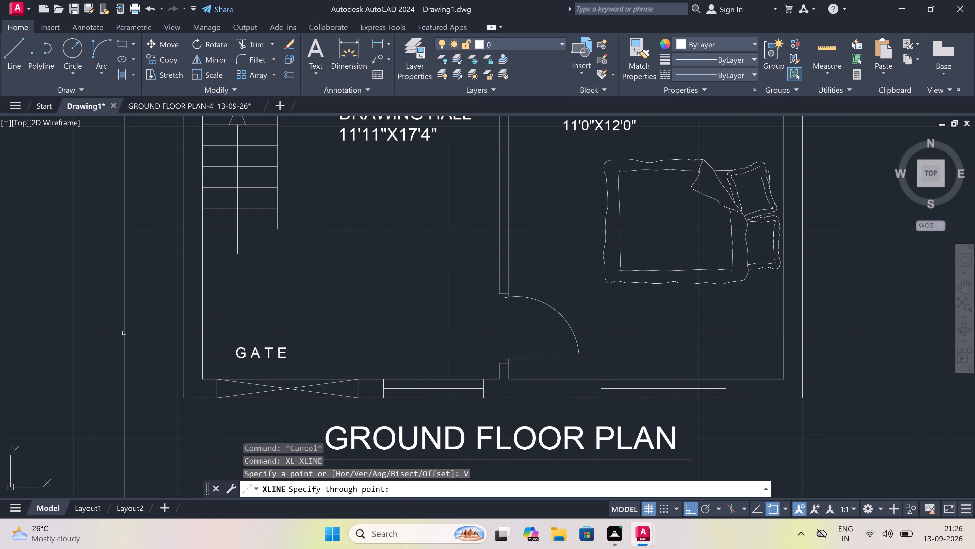
pyautogui.click(185, 395)
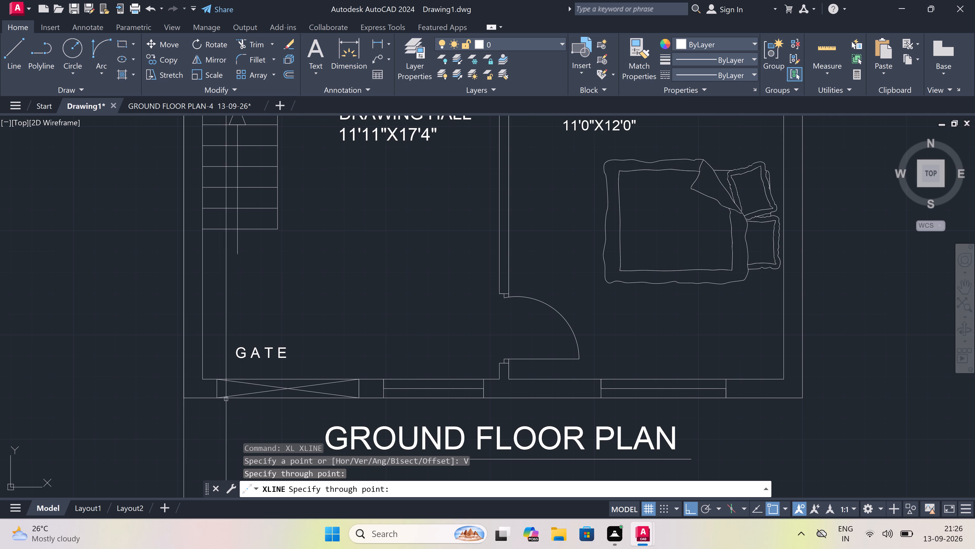
pyautogui.click(218, 397)
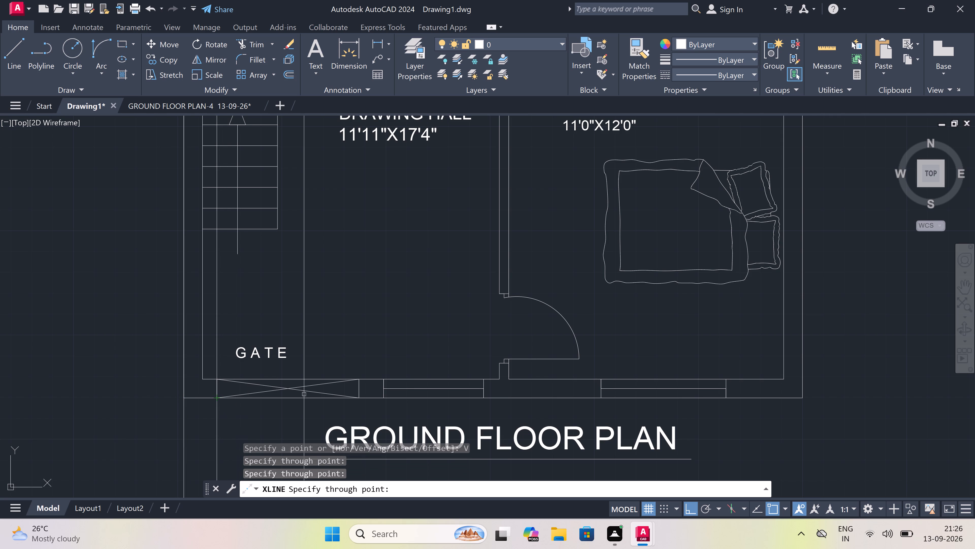
pyautogui.moveTo(356, 399); pyautogui.dragTo(356, 399)
pyautogui.moveTo(356, 399); pyautogui.dragTo(359, 399)
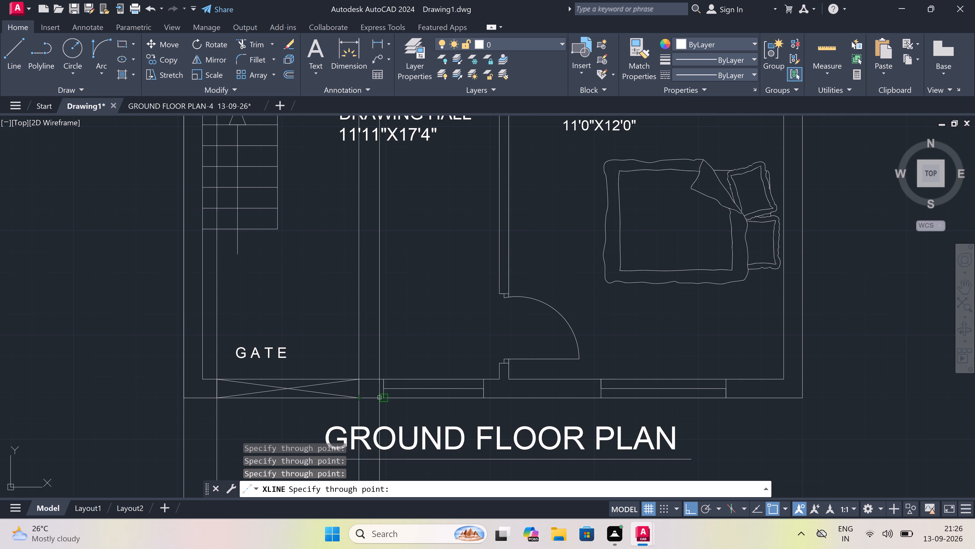
pyautogui.click(384, 398)
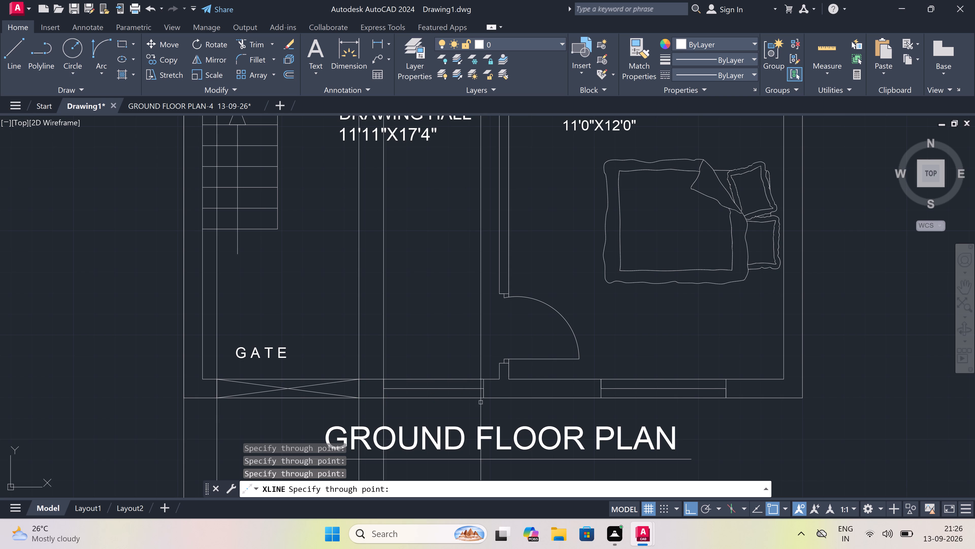
pyautogui.click(484, 399)
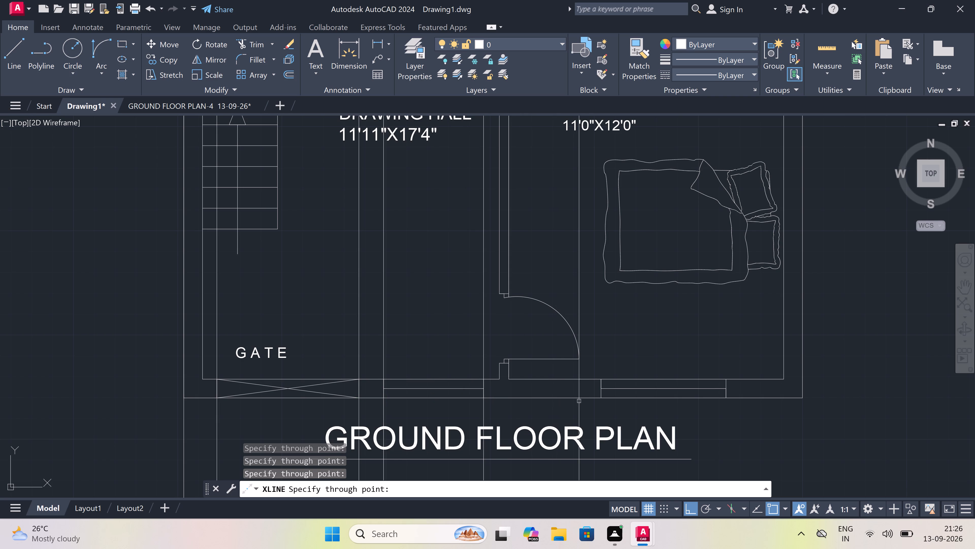
pyautogui.doubleClick(603, 399)
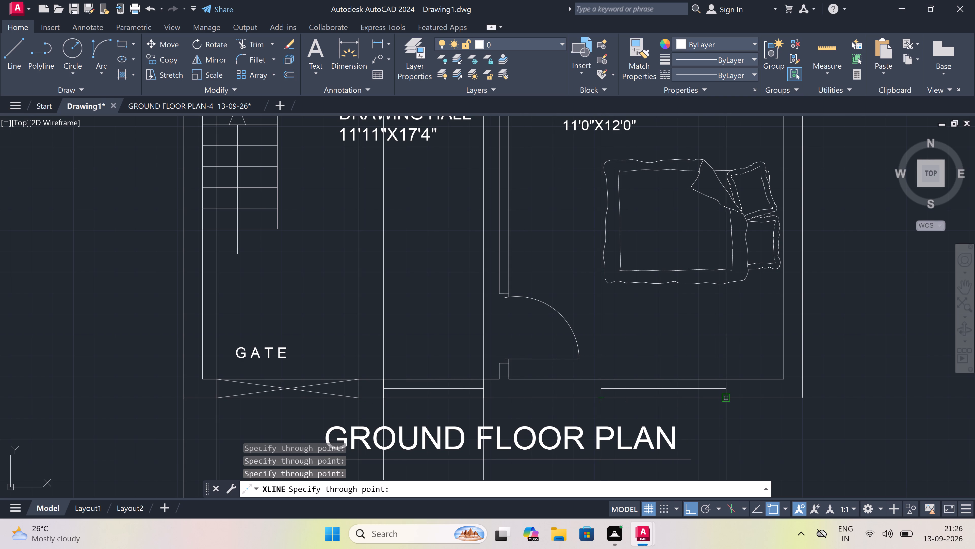
pyautogui.moveTo(723, 398); pyautogui.dragTo(726, 398)
pyautogui.click(803, 396)
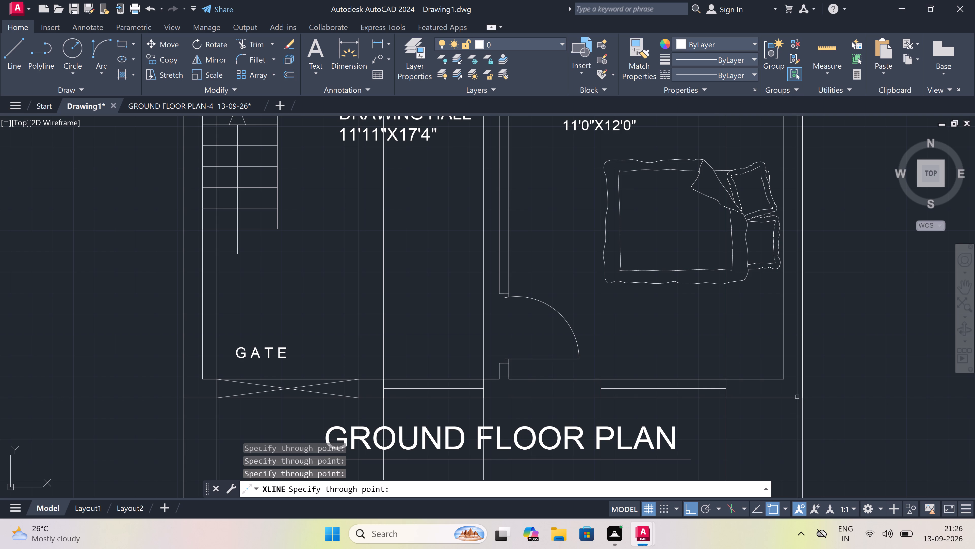
pyautogui.press('Escape')
# Draw one horizontal construction line across the vertical ones, in the empty area above the plan's top wall.
pyautogui.scroll(-2, 467, 400)
pyautogui.scroll(-2, 470, 379)
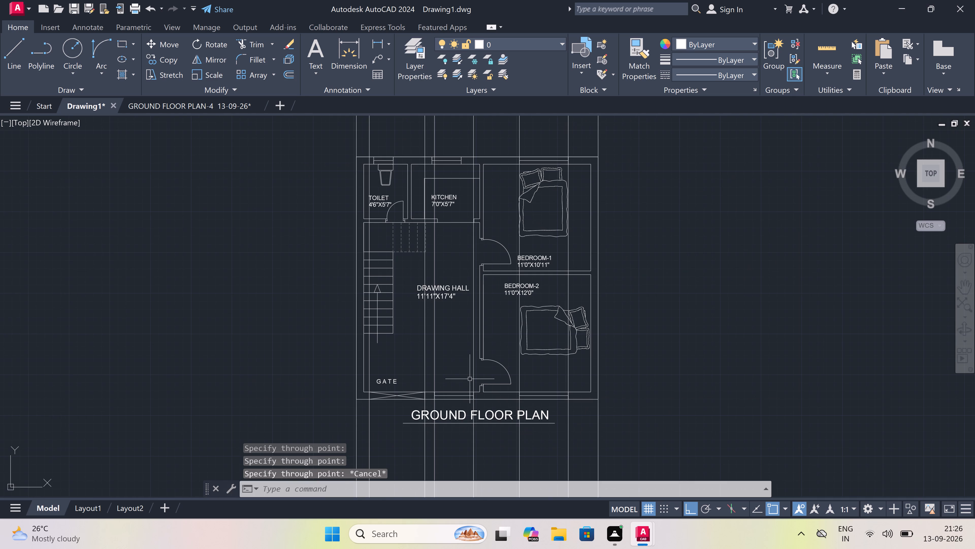
pyautogui.scroll(3, 484, 254)
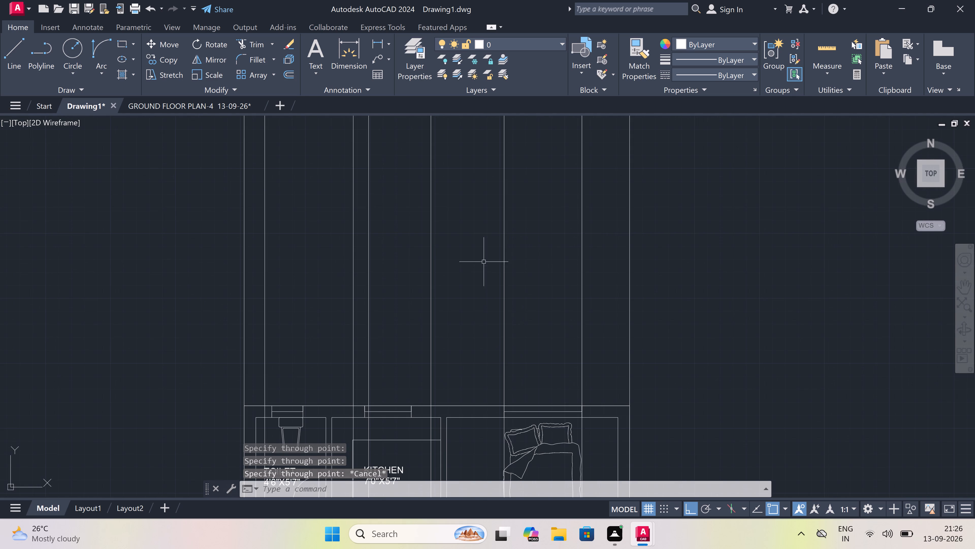
pyautogui.press('space')
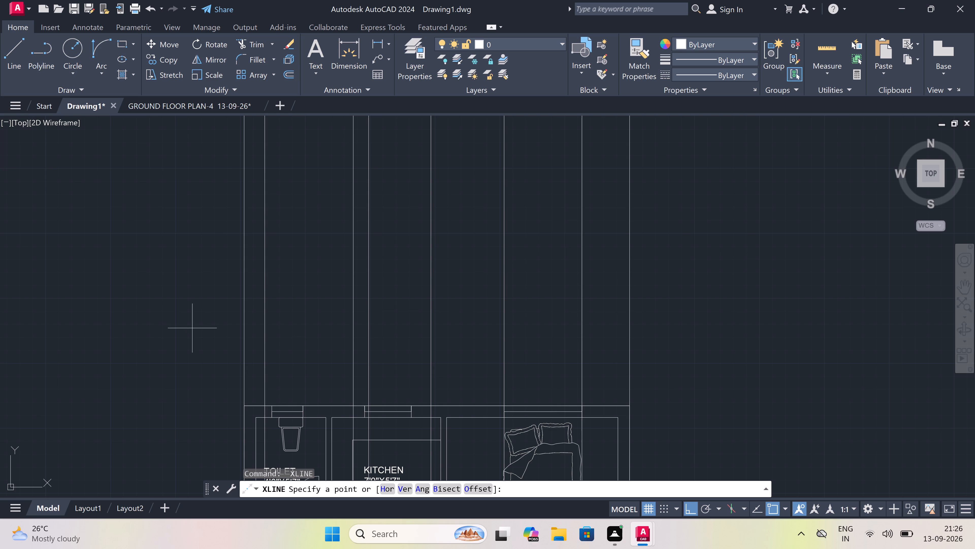
pyautogui.click(384, 486)
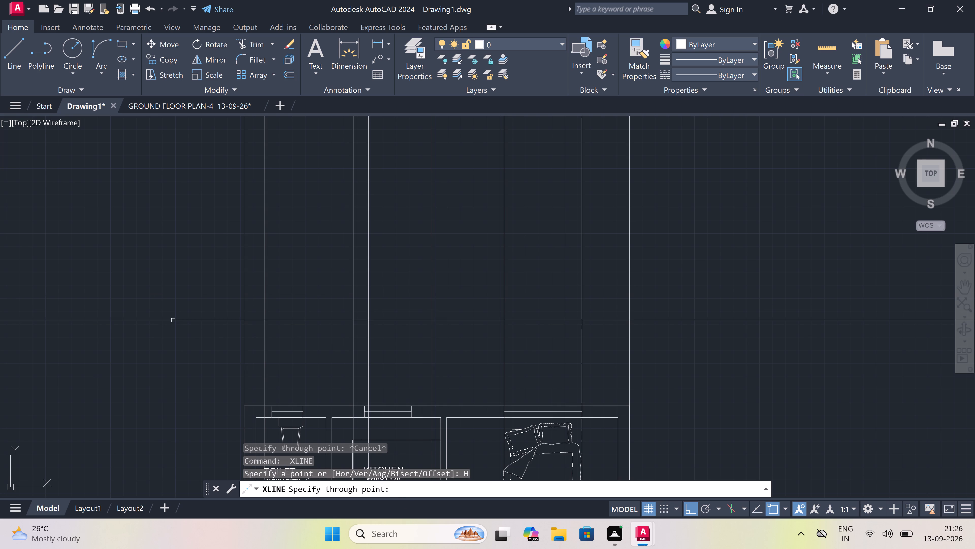
pyautogui.click(188, 318)
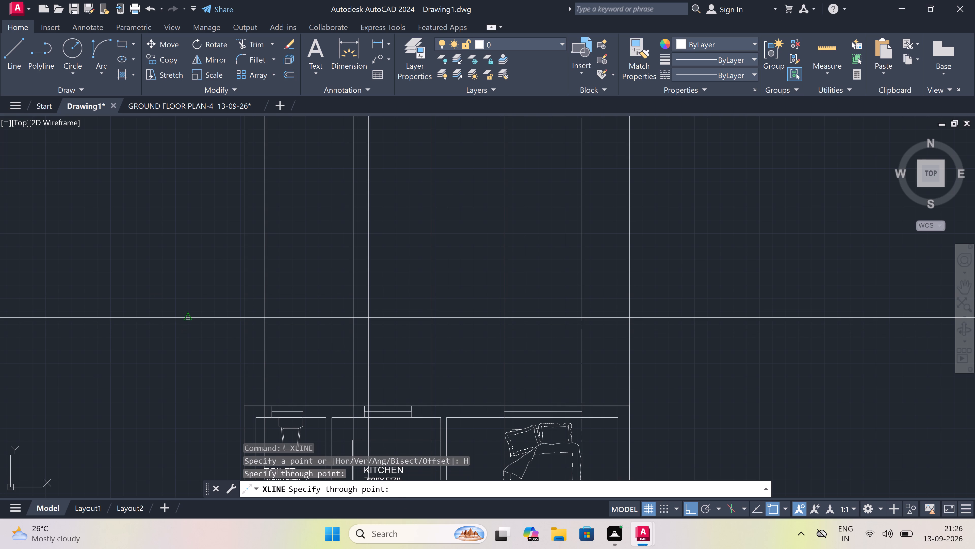
pyautogui.press('Escape')
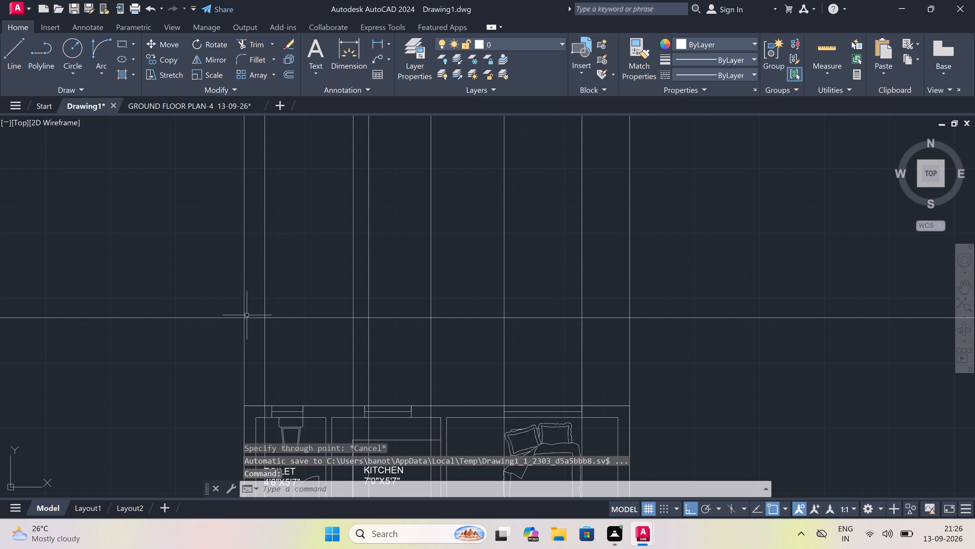
# Offset the horizontal construction line above the plan upward by 1'6".
pyautogui.press('o')
pyautogui.press('space')
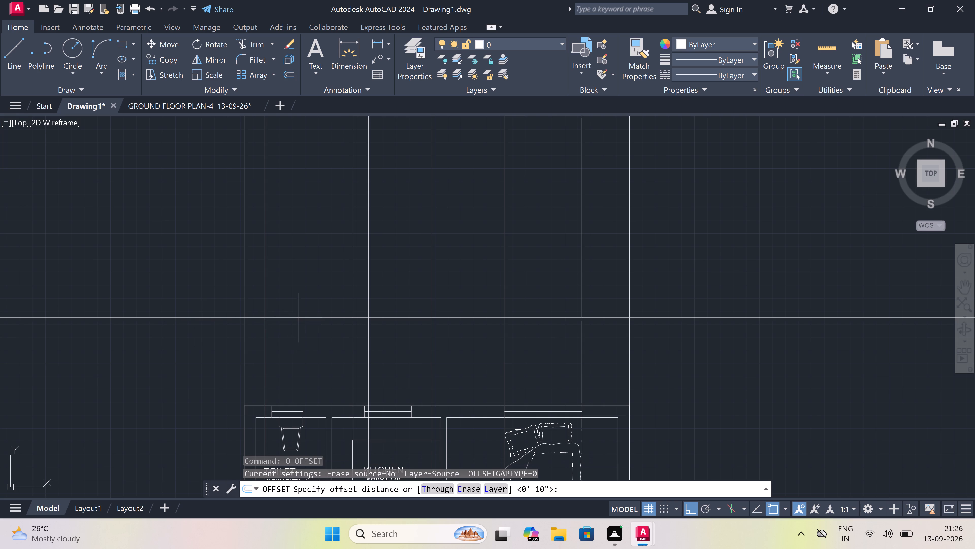
pyautogui.click(299, 316)
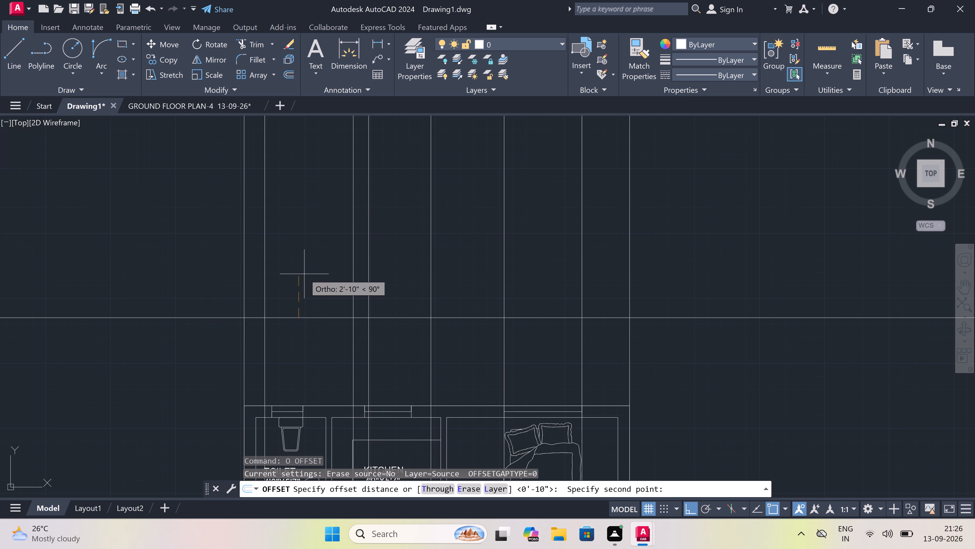
pyautogui.write('1\'6"')
pyautogui.press('space')
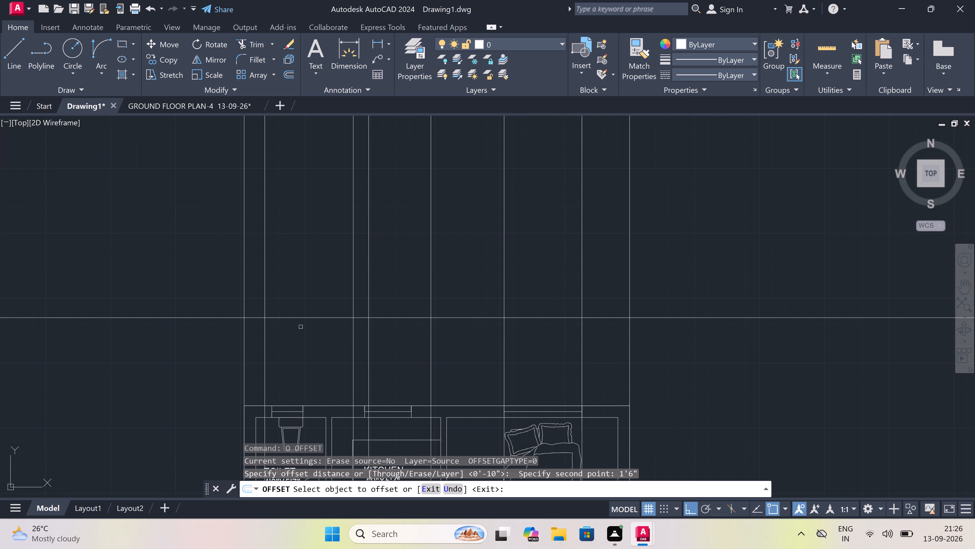
pyautogui.click(297, 317)
pyautogui.moveTo(291, 302); pyautogui.dragTo(292, 307)
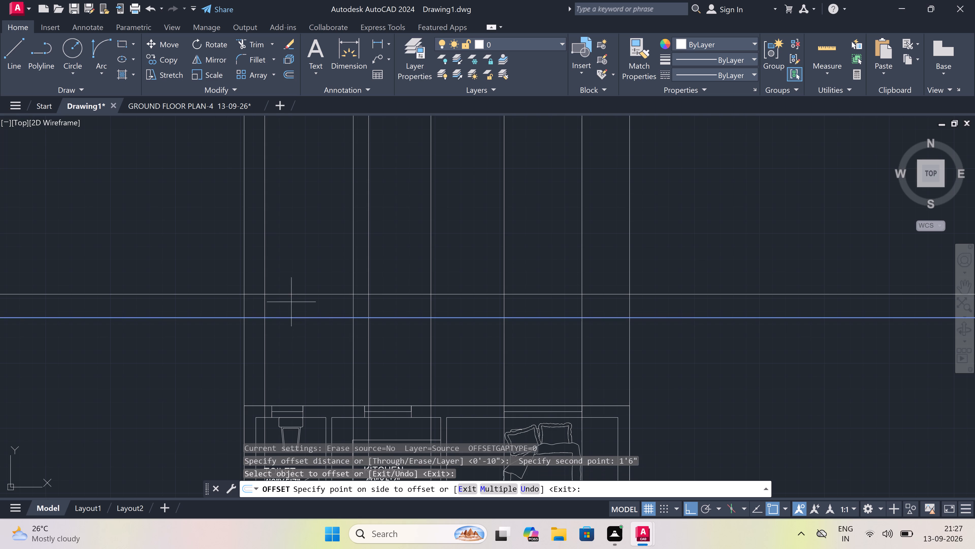
pyautogui.press('Escape')
# Offset the upper of the two horizontal construction lines upward by 3'.
pyautogui.press('space')
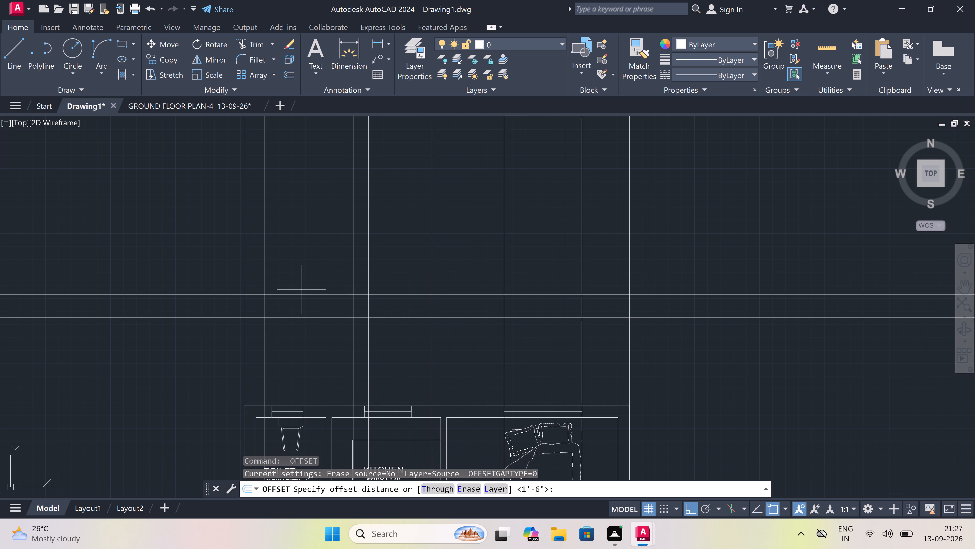
pyautogui.moveTo(302, 295); pyautogui.dragTo(301, 292)
pyautogui.write("3'")
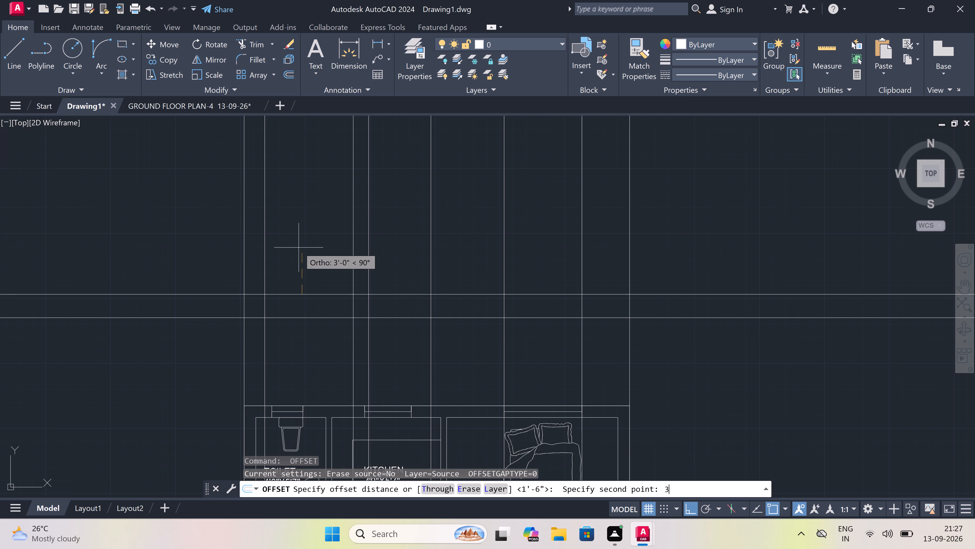
pyautogui.press('space')
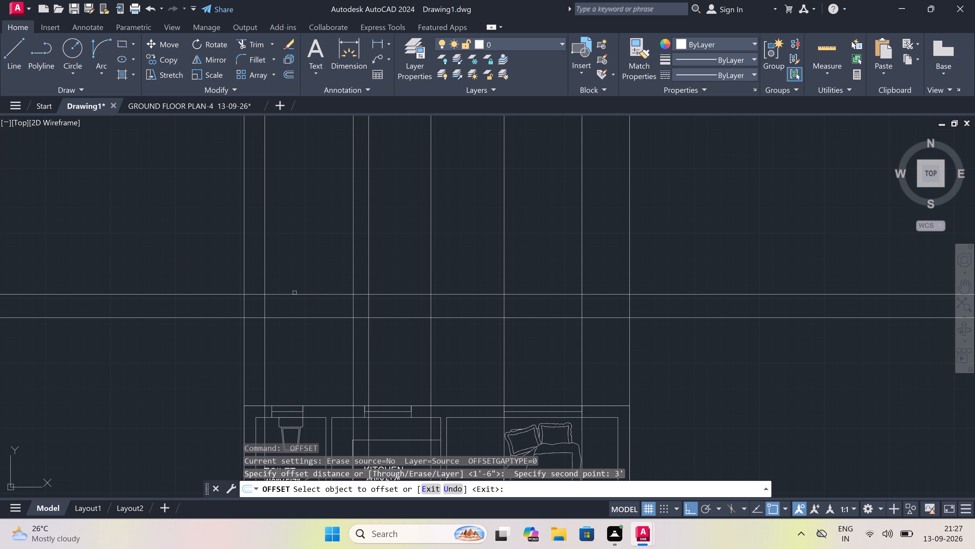
pyautogui.moveTo(295, 294); pyautogui.dragTo(293, 291)
pyautogui.click(298, 246)
pyautogui.press('Escape')
# Offset the topmost horizontal construction line upward by 4'.
pyautogui.press('space')
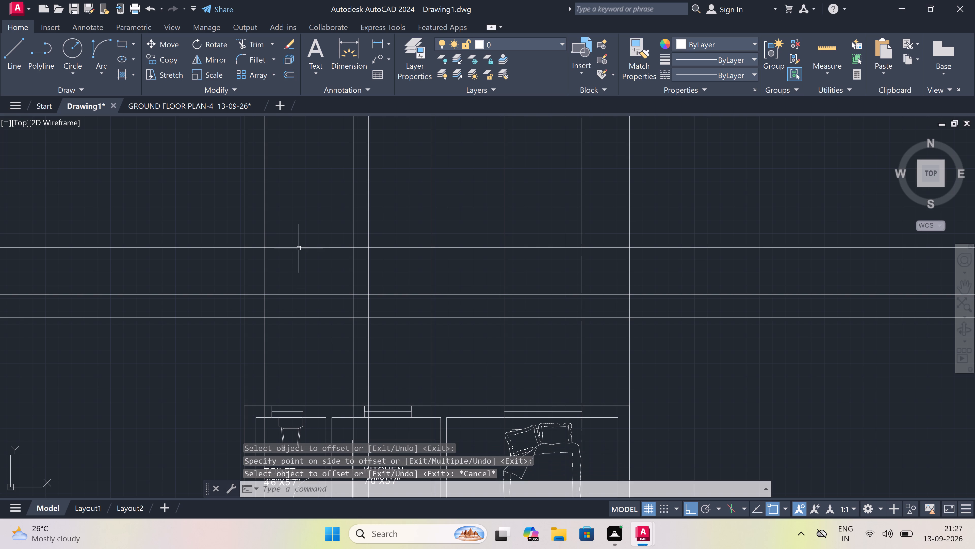
pyautogui.click(299, 249)
pyautogui.write("4'")
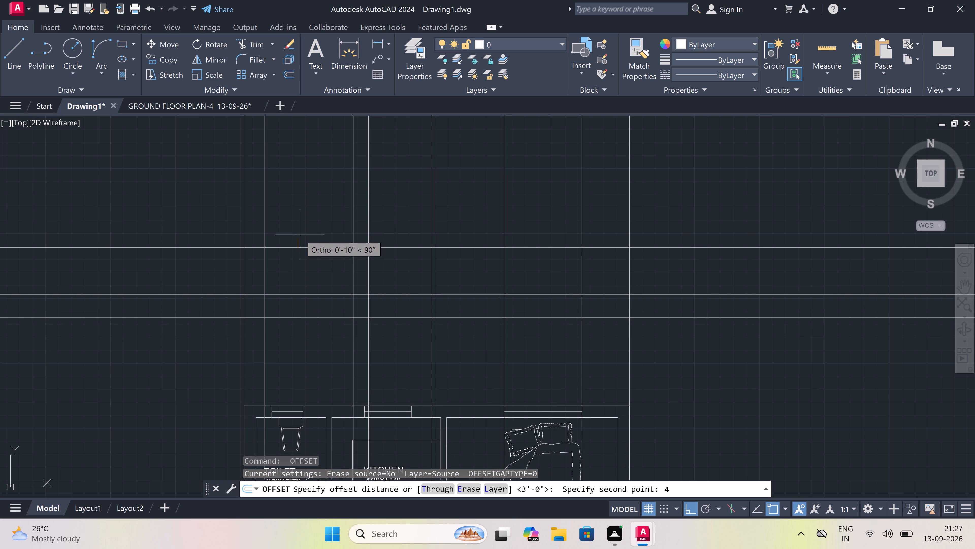
pyautogui.press('space')
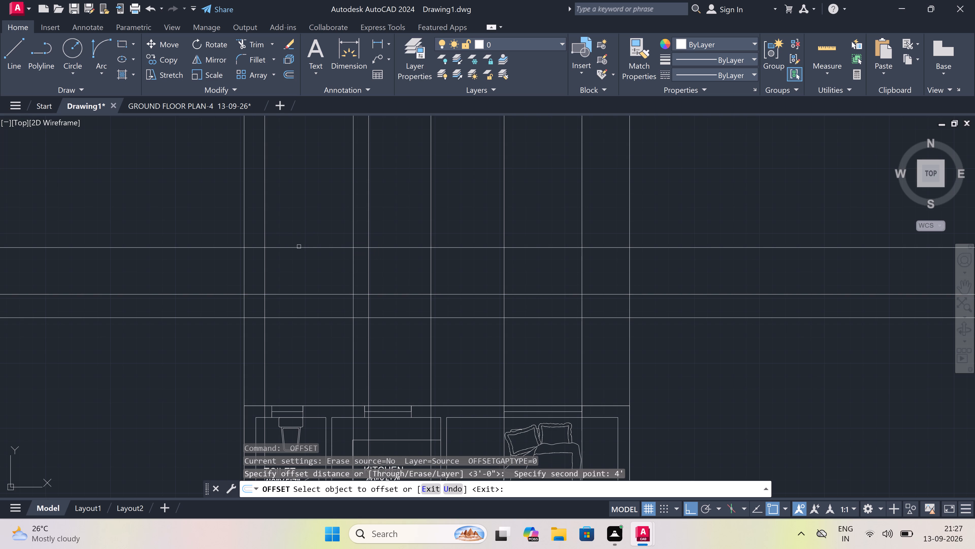
pyautogui.click(298, 246)
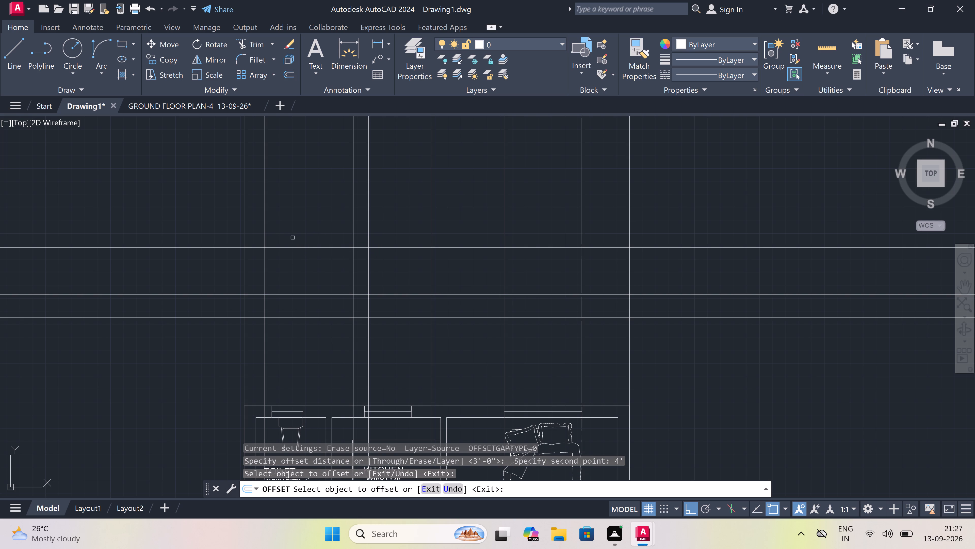
pyautogui.click(288, 248)
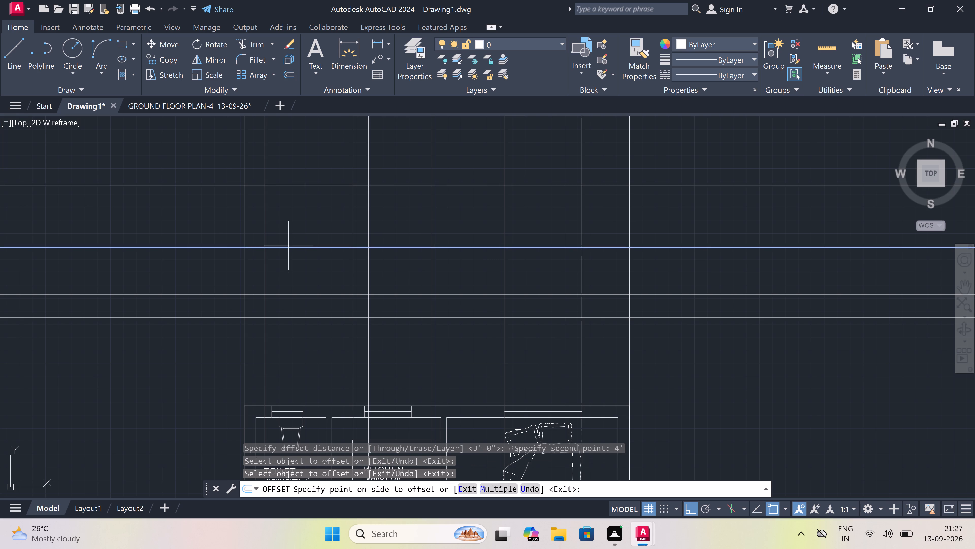
pyautogui.click(287, 229)
pyautogui.press('Escape')
# Offset the topmost of the four horizontal construction lines upward by 3'.
pyautogui.press('space')
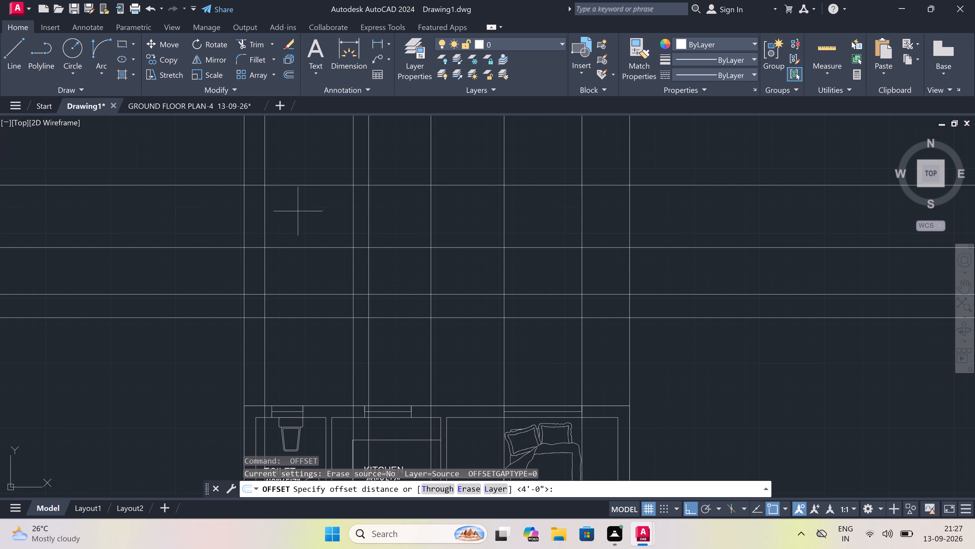
pyautogui.scroll(-3, 301, 209)
pyautogui.scroll(2, 298, 193)
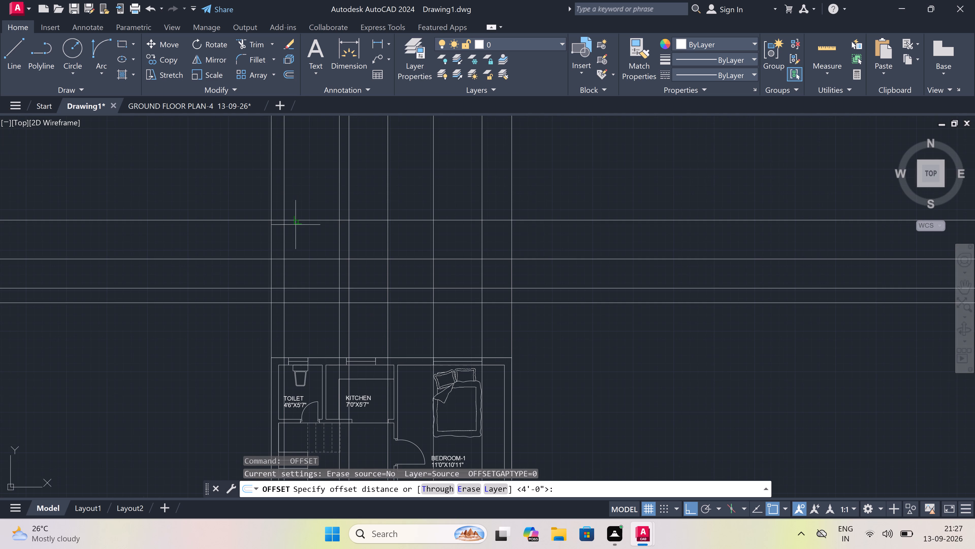
pyautogui.scroll(2, 315, 198)
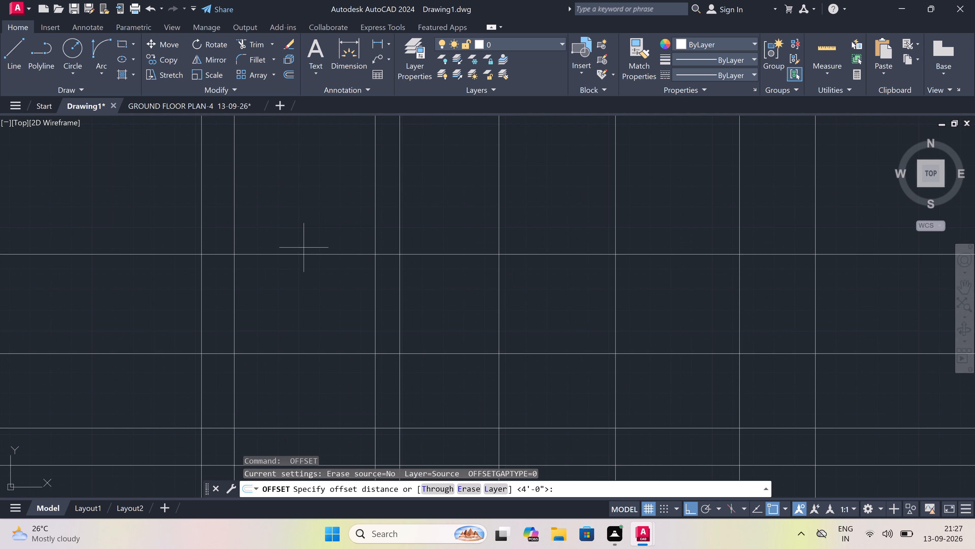
pyautogui.moveTo(301, 255); pyautogui.dragTo(300, 252)
pyautogui.write("3'")
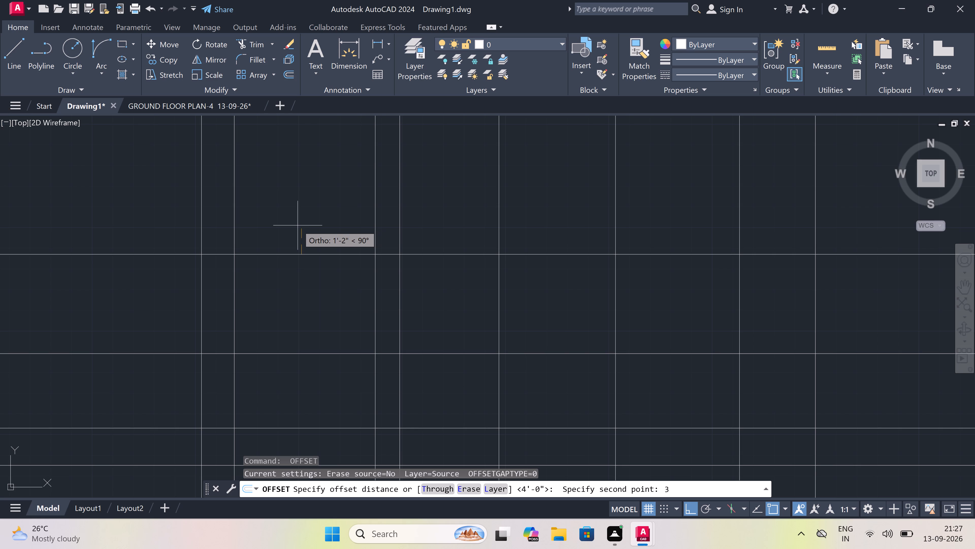
pyautogui.press('space')
pyautogui.moveTo(287, 254); pyautogui.dragTo(285, 250)
pyautogui.click(287, 222)
pyautogui.scroll(-3, 287, 222)
pyautogui.scroll(2, 289, 197)
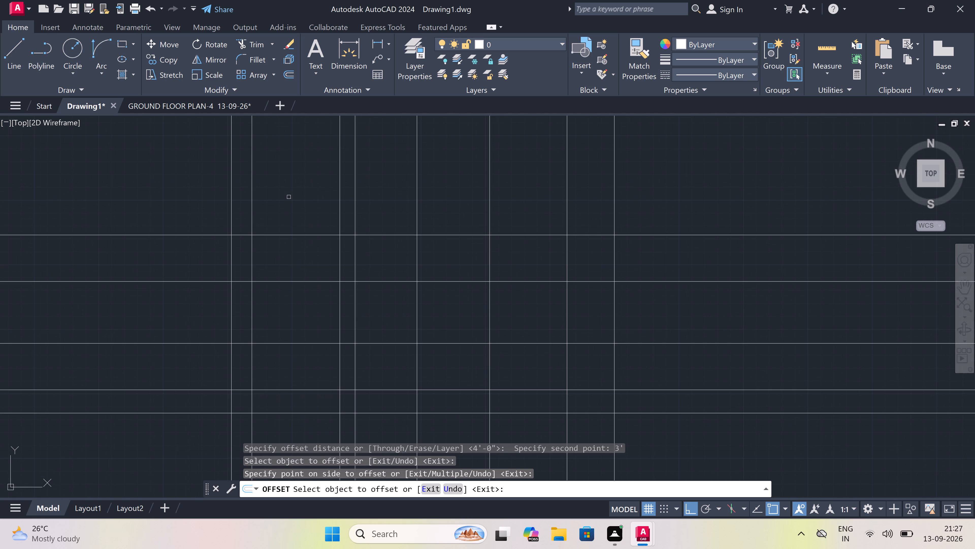
pyautogui.press('Escape')
# Offset the topmost horizontal construction line upward by 6".
pyautogui.press('space')
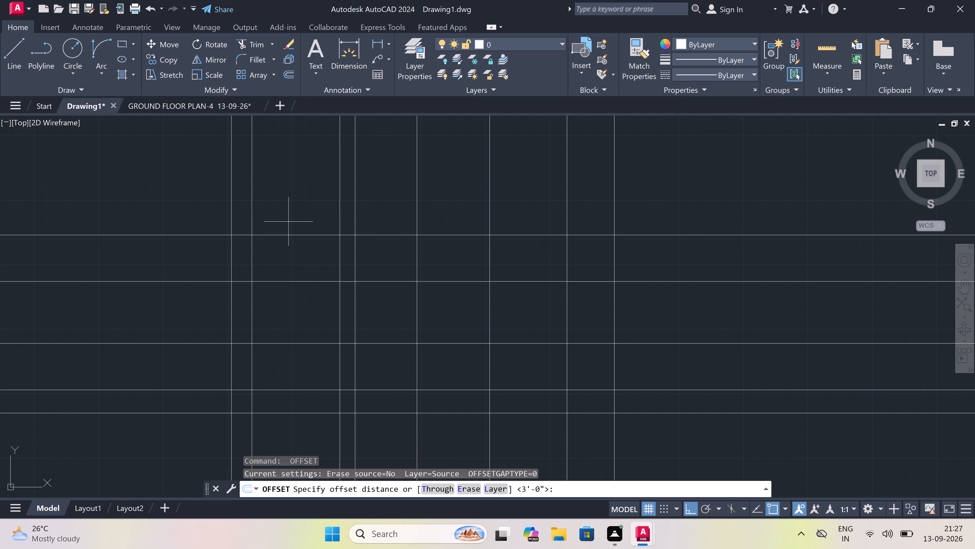
pyautogui.click(288, 230)
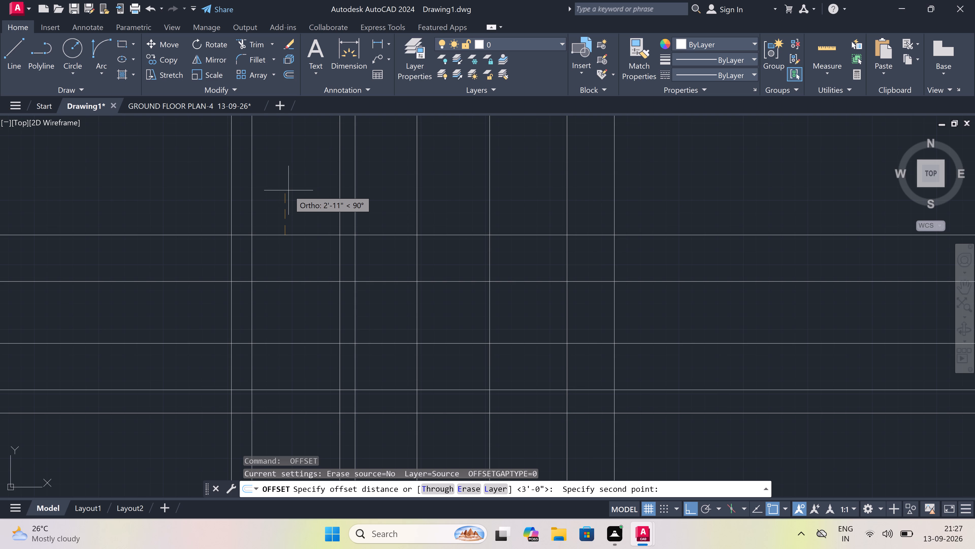
pyautogui.write('6"')
pyautogui.press('space')
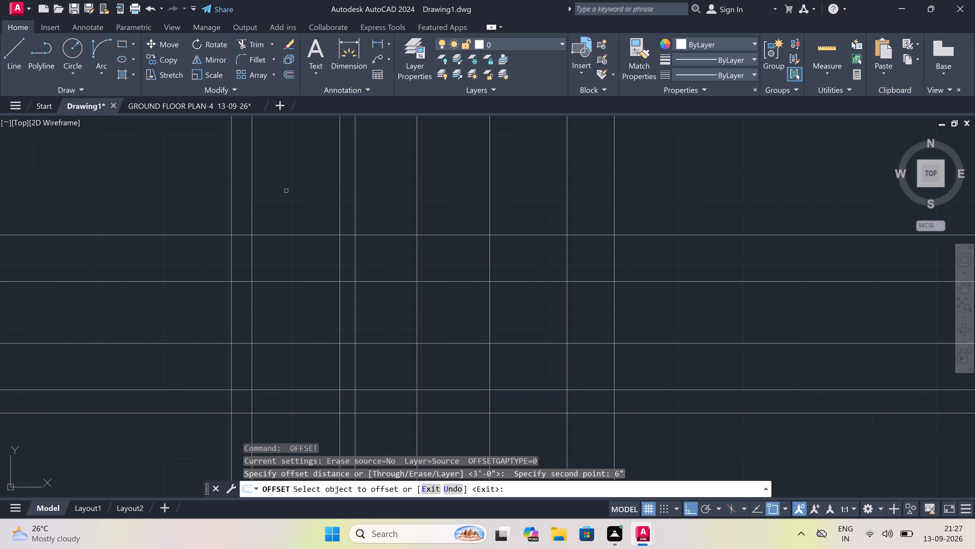
pyautogui.click(277, 234)
pyautogui.click(280, 216)
pyautogui.press('Escape')
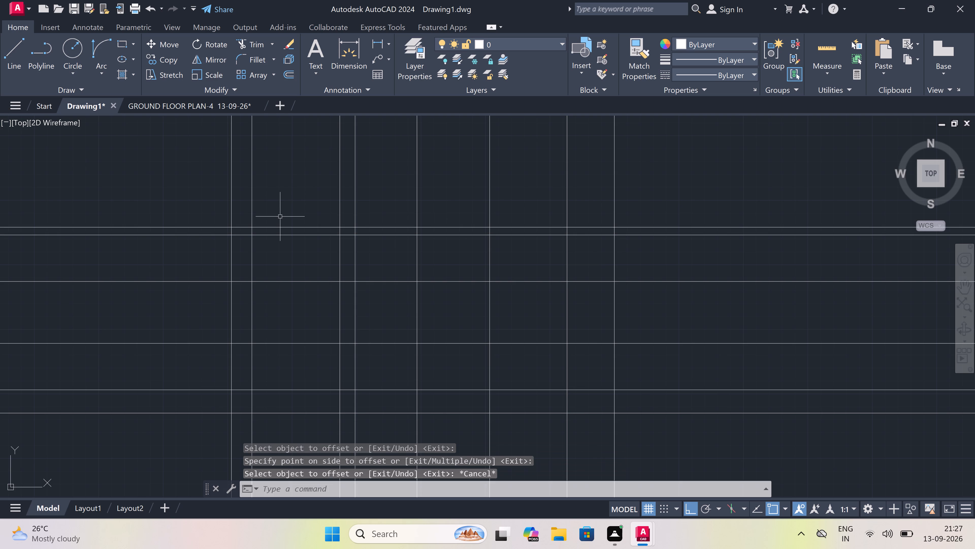
# Offset the upper line of the closely spaced 6" pair upward by 3'6".
pyautogui.press('space')
pyautogui.moveTo(281, 227); pyautogui.dragTo(281, 223)
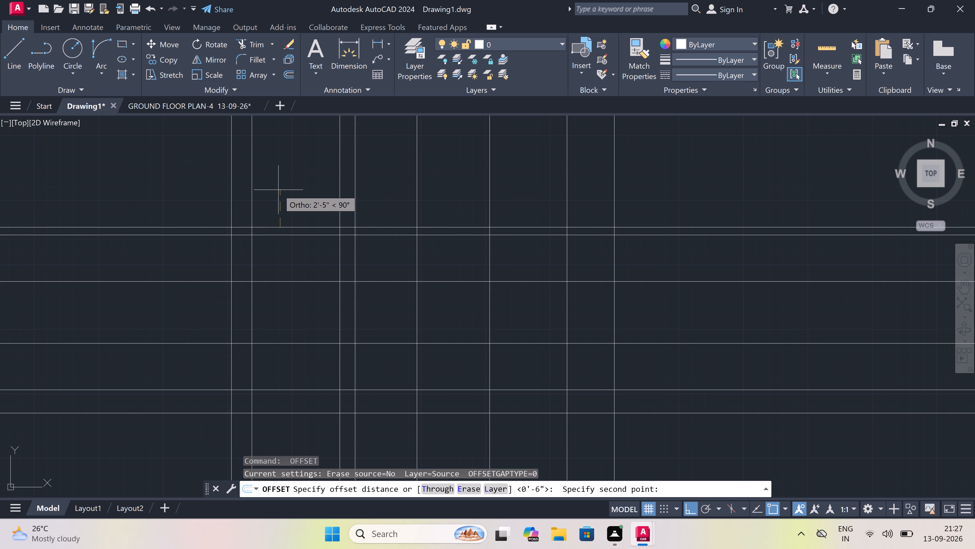
pyautogui.write("3'")
pyautogui.press('6')
pyautogui.write('"')
pyautogui.press('space')
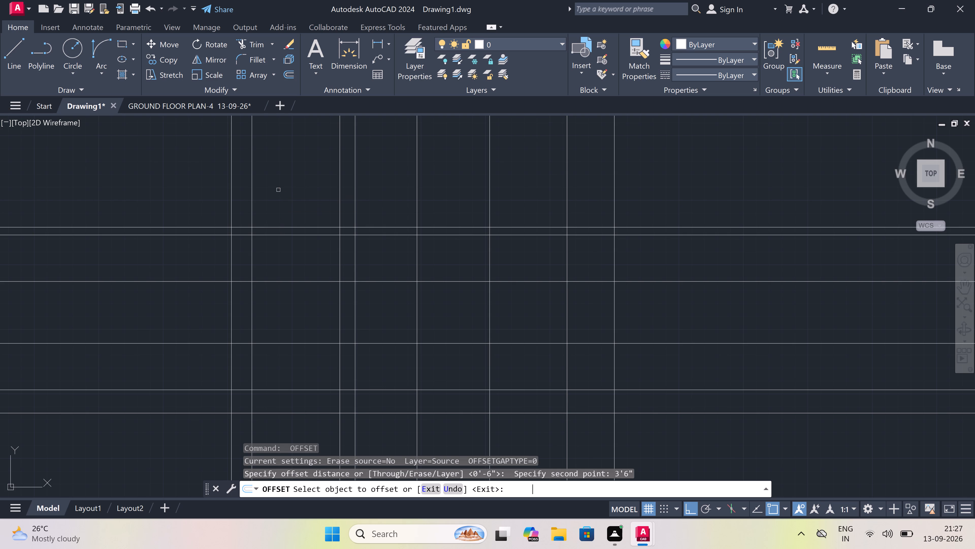
pyautogui.click(277, 227)
pyautogui.click(275, 210)
pyautogui.scroll(-2, 276, 209)
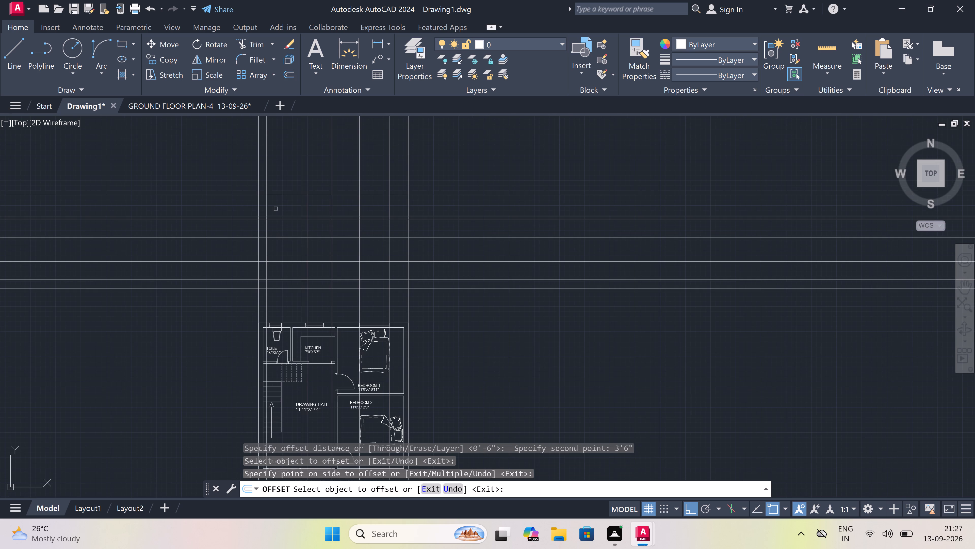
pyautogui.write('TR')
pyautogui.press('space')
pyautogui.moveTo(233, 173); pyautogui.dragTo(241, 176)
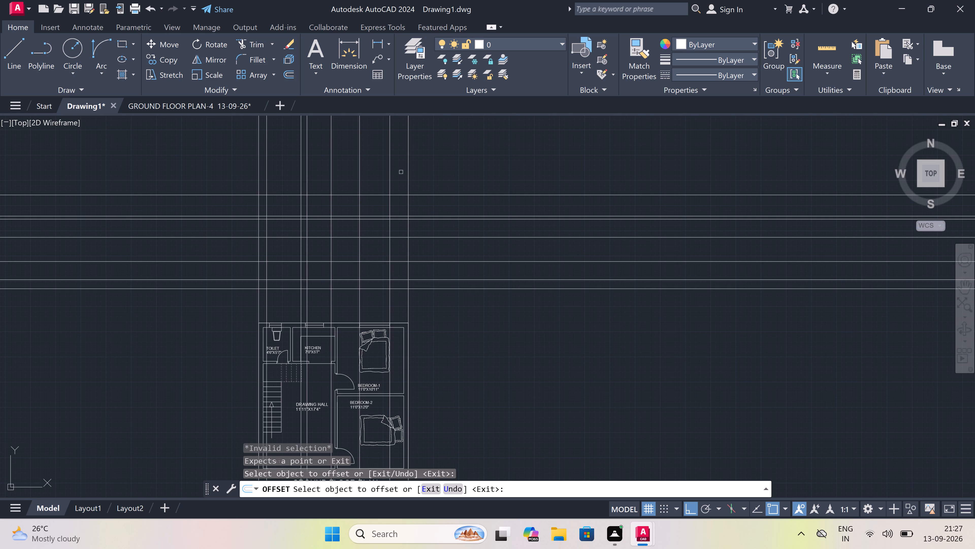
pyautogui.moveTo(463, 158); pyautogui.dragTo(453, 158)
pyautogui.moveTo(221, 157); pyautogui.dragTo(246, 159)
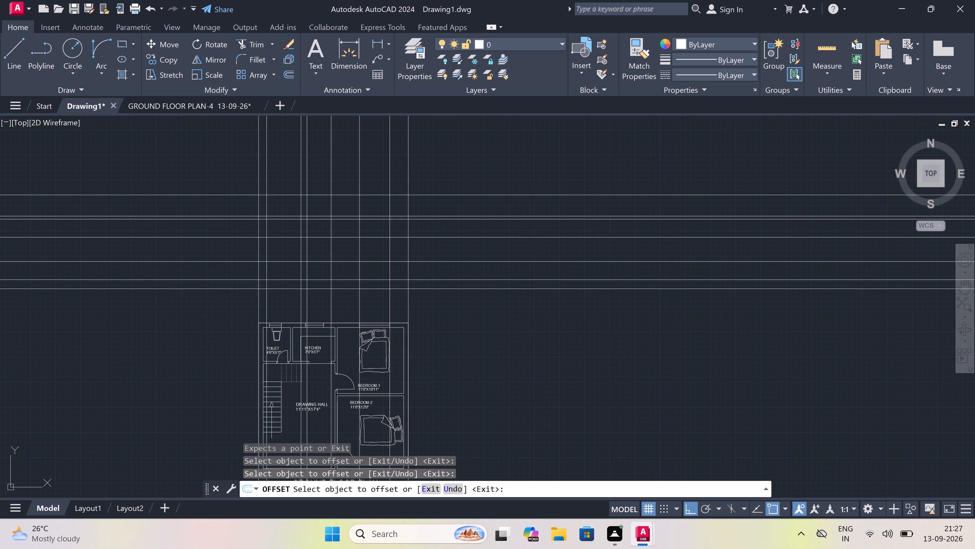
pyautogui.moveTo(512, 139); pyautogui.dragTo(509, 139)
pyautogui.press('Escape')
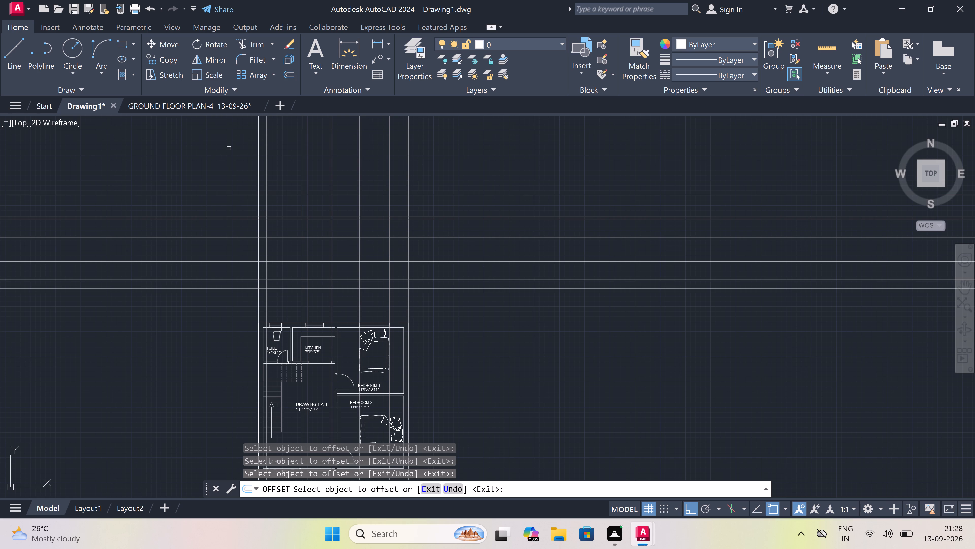
# Trim the horizontal construction lines beyond both outer vertical lines and the vertical lines above the topmost horizontal line.
pyautogui.write('TR')
pyautogui.press('space')
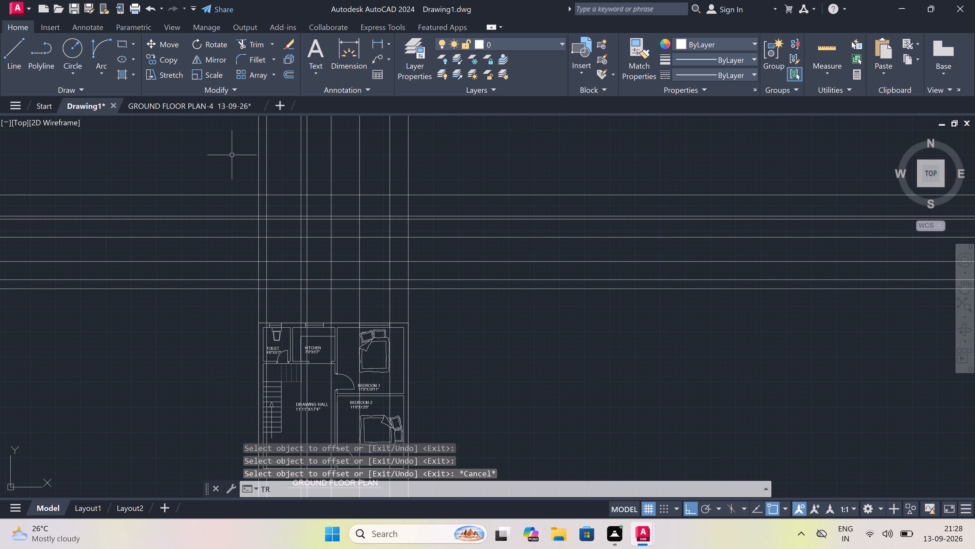
pyautogui.moveTo(232, 155); pyautogui.dragTo(213, 221)
pyautogui.click(163, 367)
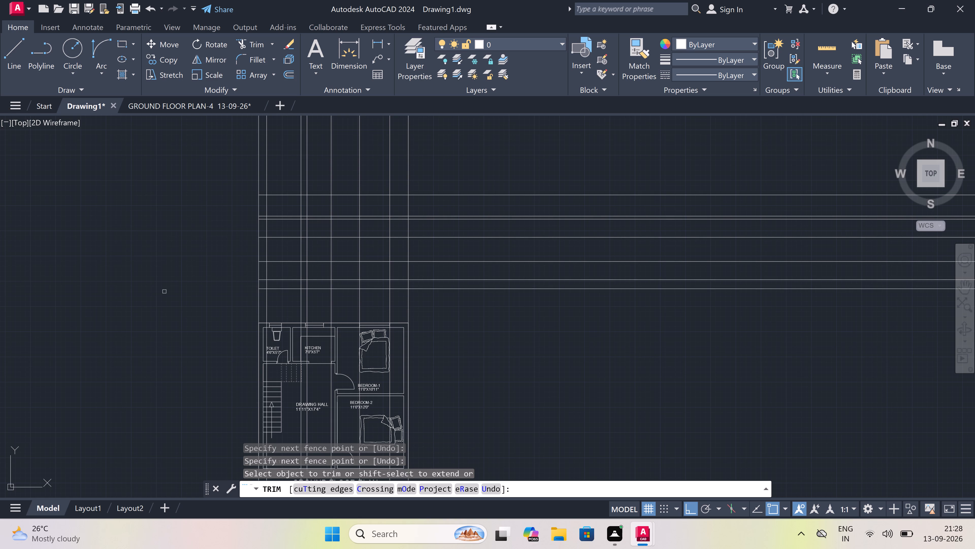
pyautogui.click(216, 179)
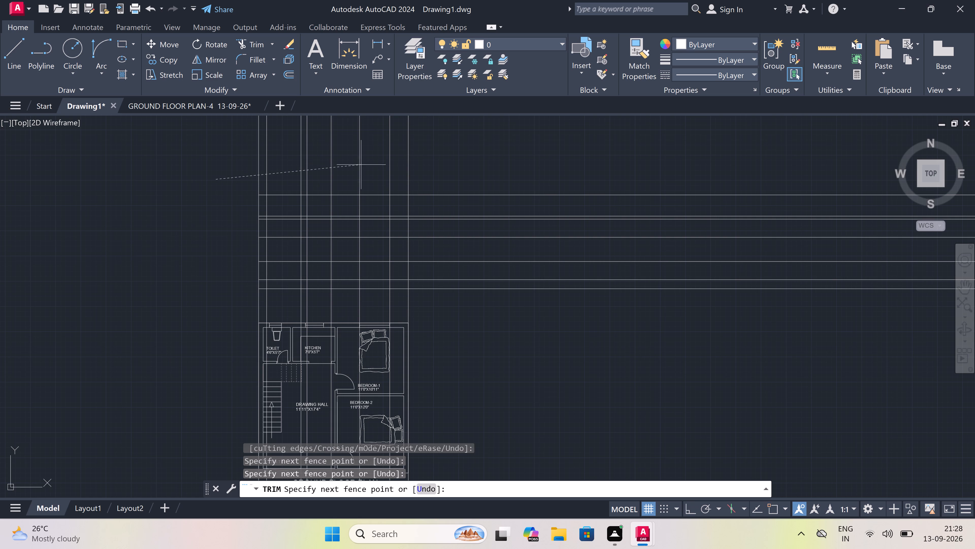
pyautogui.click(458, 156)
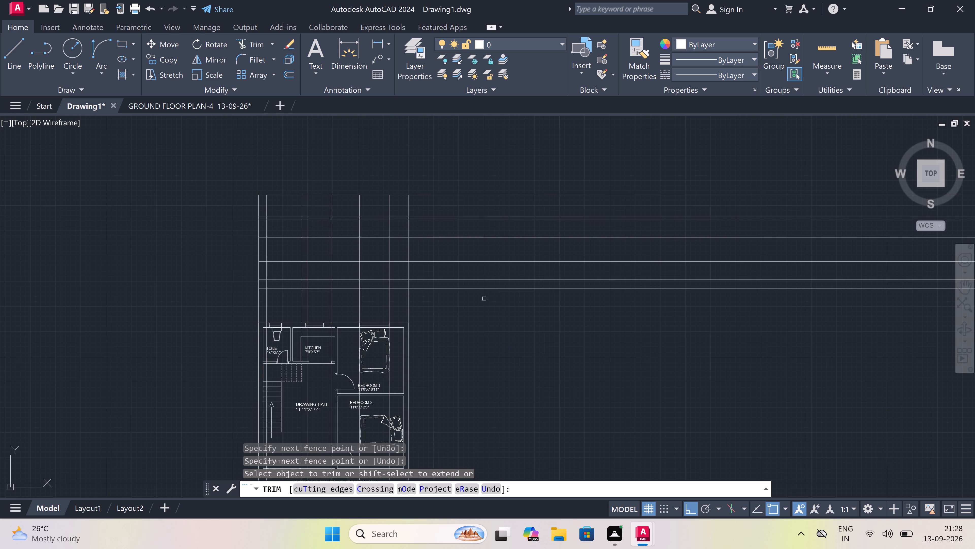
pyautogui.click(475, 308)
pyautogui.moveTo(475, 308); pyautogui.dragTo(475, 302)
pyautogui.click(432, 180)
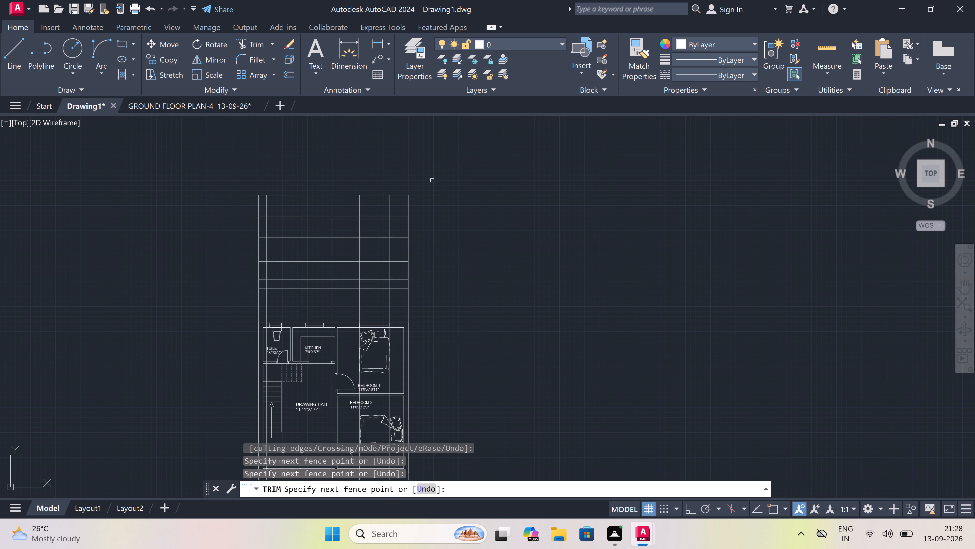
# Trim the inner vertical lines out of the elevation's top band and the narrow 6" band beneath it.
pyautogui.scroll(2, 300, 184)
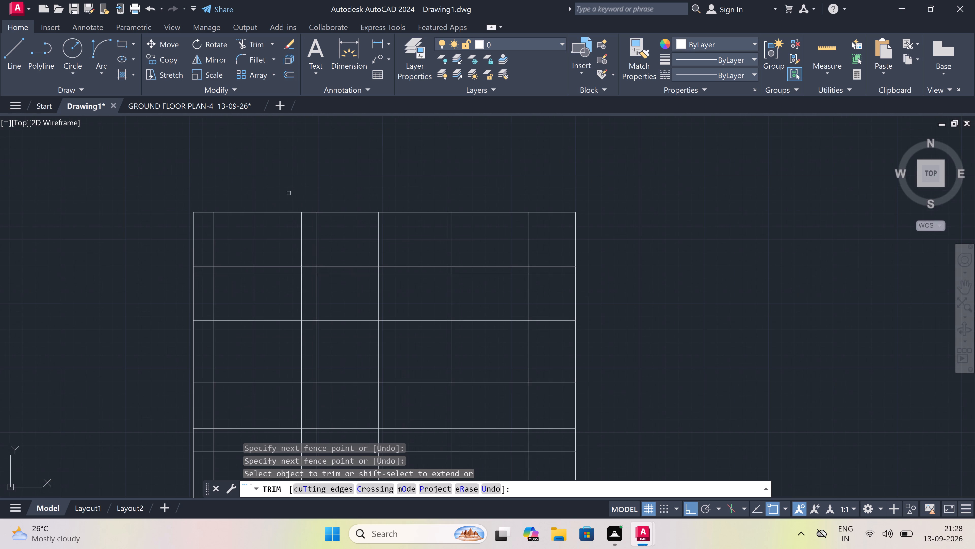
pyautogui.moveTo(207, 239); pyautogui.dragTo(212, 239)
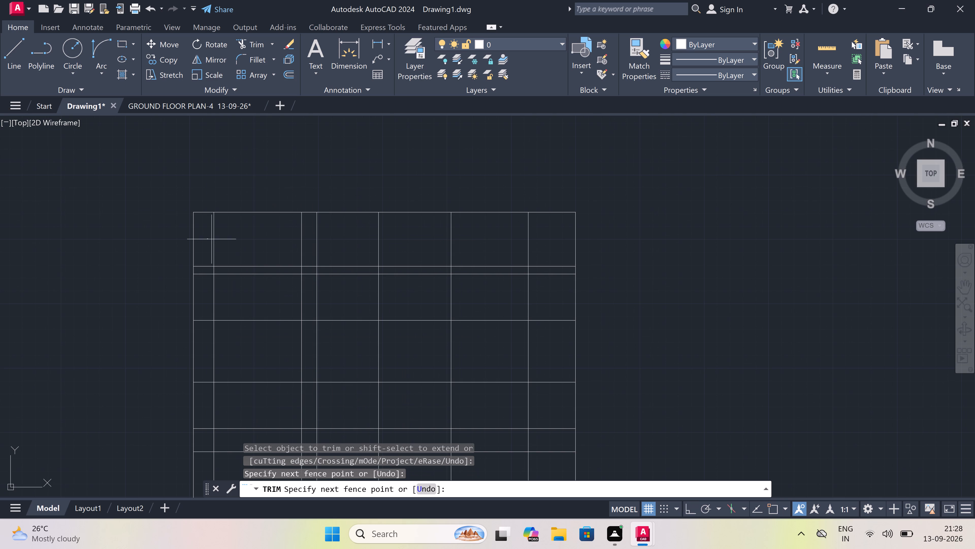
pyautogui.click(539, 244)
pyautogui.scroll(2, 539, 244)
pyautogui.scroll(-1, 539, 245)
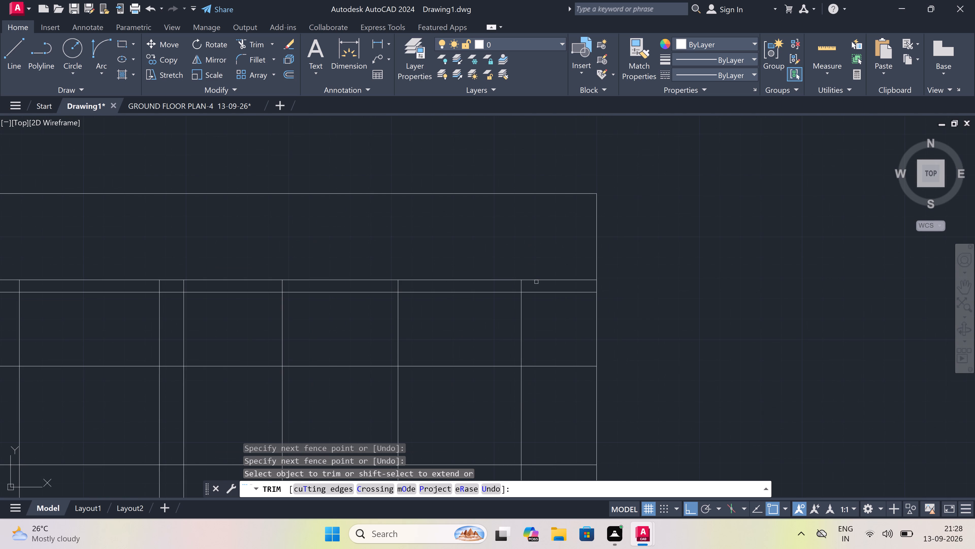
pyautogui.click(535, 285)
pyautogui.scroll(-1, 342, 286)
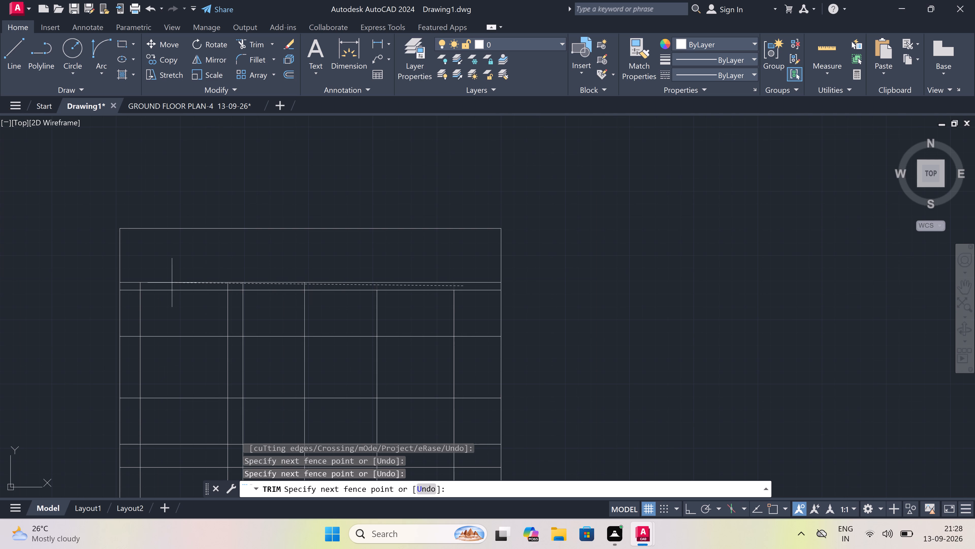
pyautogui.scroll(3, 157, 288)
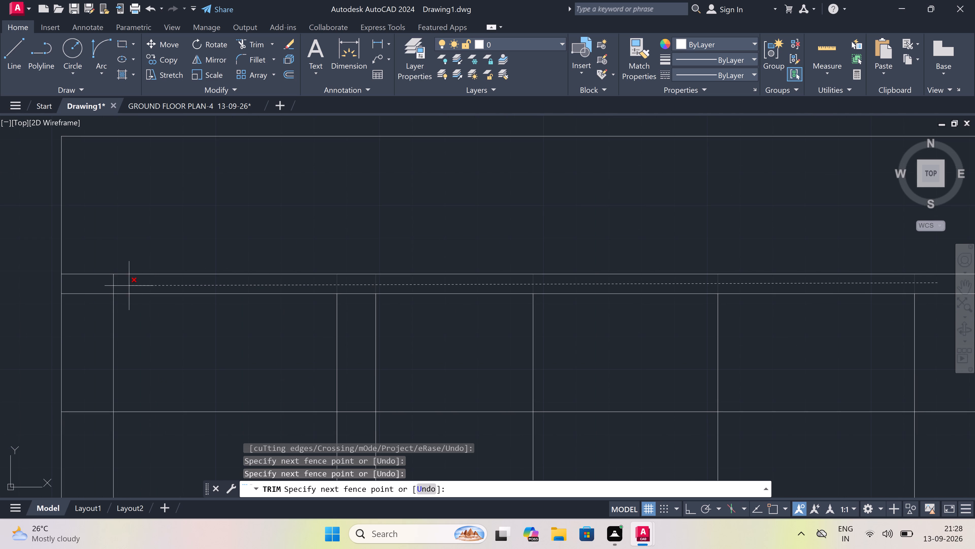
pyautogui.click(110, 286)
pyautogui.scroll(-3, 198, 233)
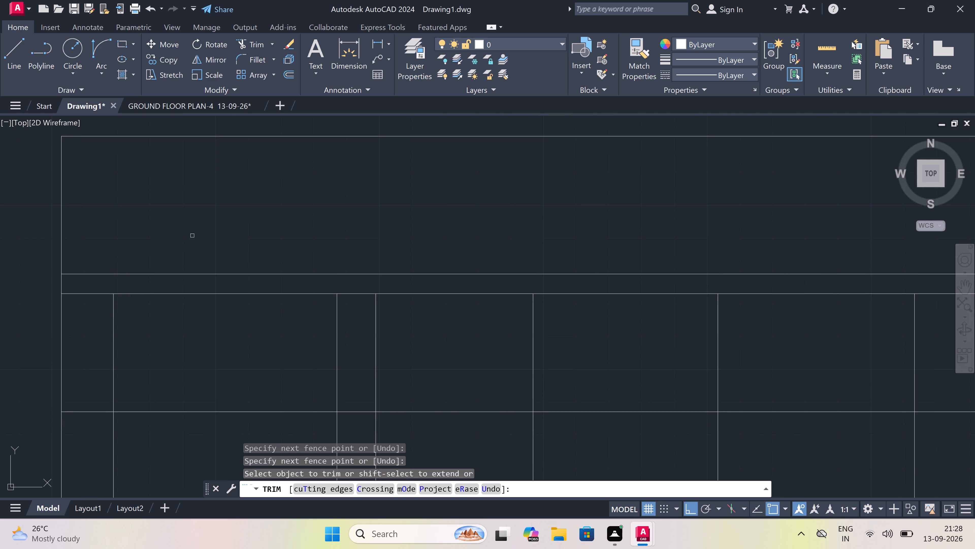
# Trim the middle window's two vertical lines above its head line and between its sill line and the plinth's upper line.
pyautogui.scroll(-1, 204, 232)
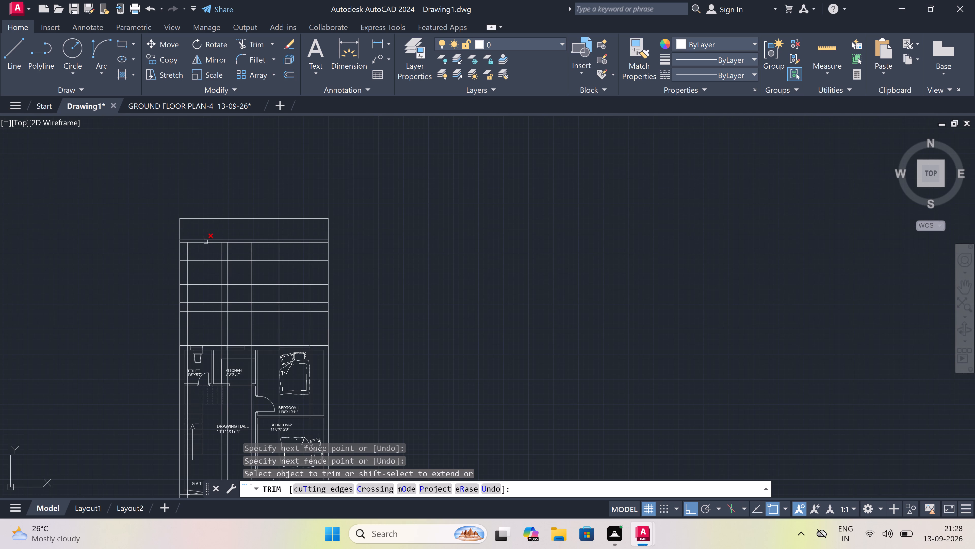
pyautogui.scroll(-2, 210, 246)
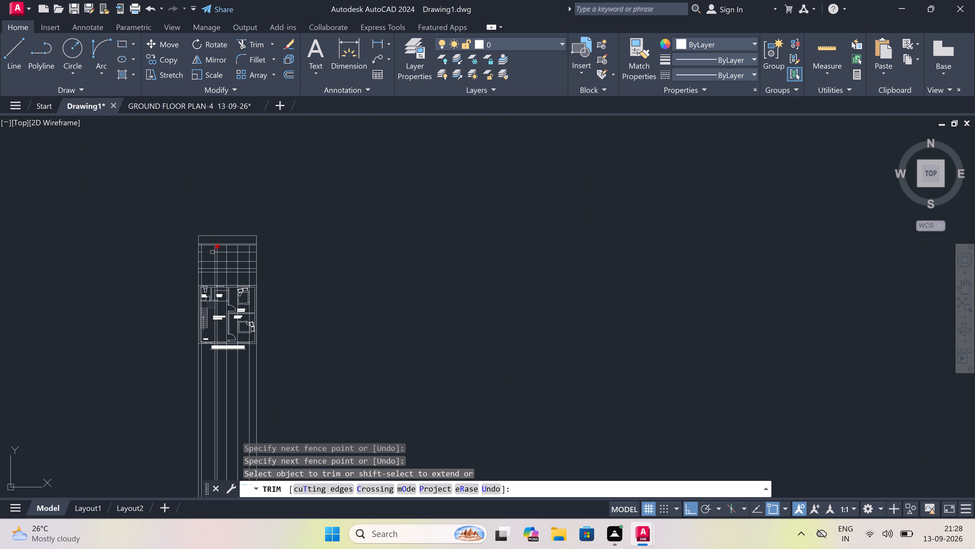
pyautogui.scroll(3, 219, 297)
pyautogui.scroll(-1, 219, 297)
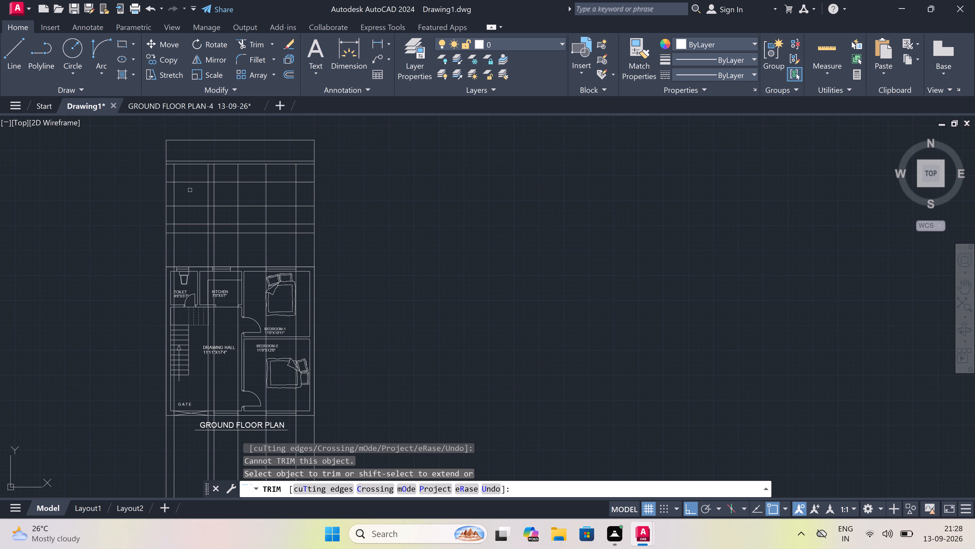
pyautogui.scroll(3, 211, 165)
pyautogui.moveTo(217, 184); pyautogui.dragTo(222, 185)
pyautogui.click(328, 185)
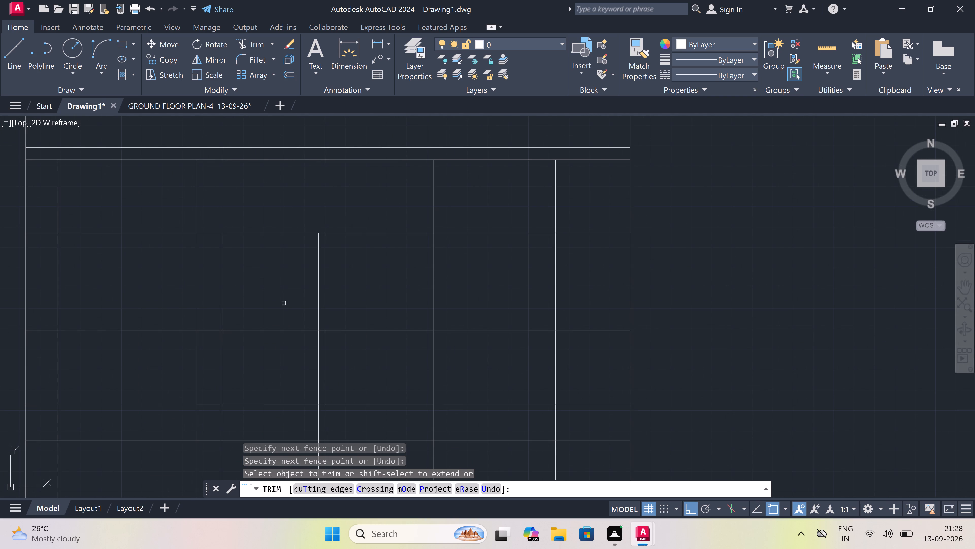
pyautogui.click(208, 368)
pyautogui.click(352, 357)
# Trim the right-hand window's vertical lines above its head and below its sill, and the horizontal lines between it and the outer wall.
pyautogui.scroll(-2, 371, 355)
pyautogui.scroll(1, 388, 355)
pyautogui.moveTo(391, 357); pyautogui.dragTo(394, 357)
pyautogui.click(476, 357)
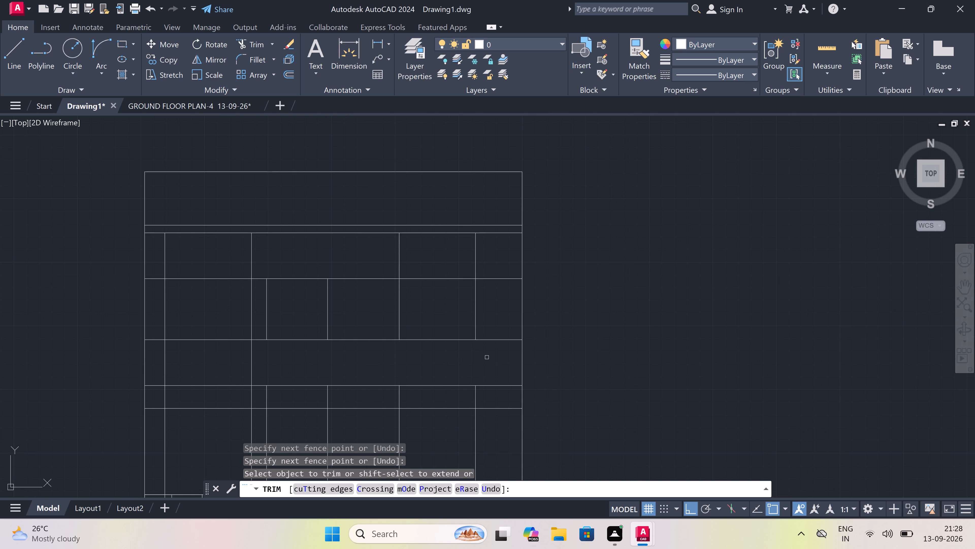
pyautogui.moveTo(494, 356); pyautogui.dragTo(495, 351)
pyautogui.click(492, 277)
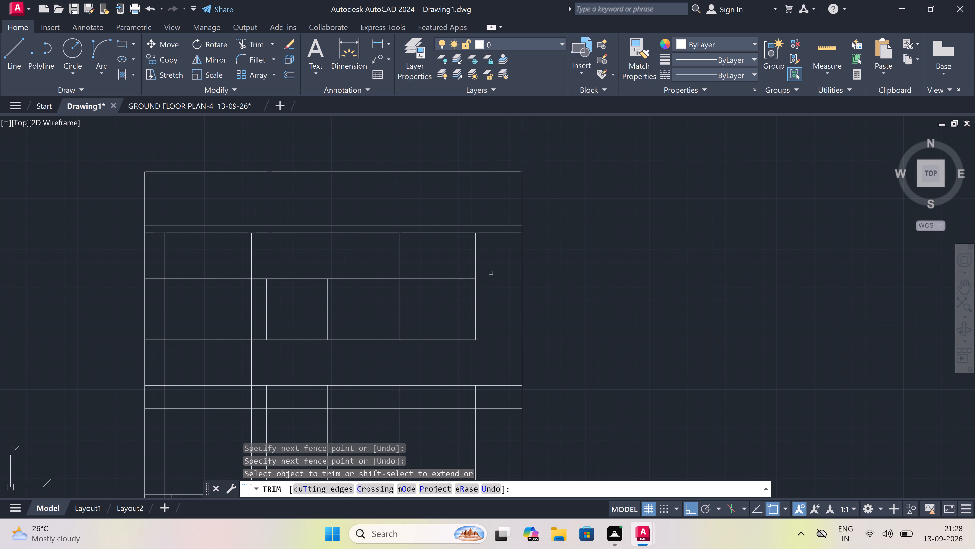
pyautogui.click(489, 268)
pyautogui.click(347, 257)
# Trim the head and sill lines between the two windows and between the middle window and the door opening.
pyautogui.moveTo(358, 361); pyautogui.dragTo(357, 356)
pyautogui.click(362, 263)
pyautogui.click(262, 349)
pyautogui.click(263, 264)
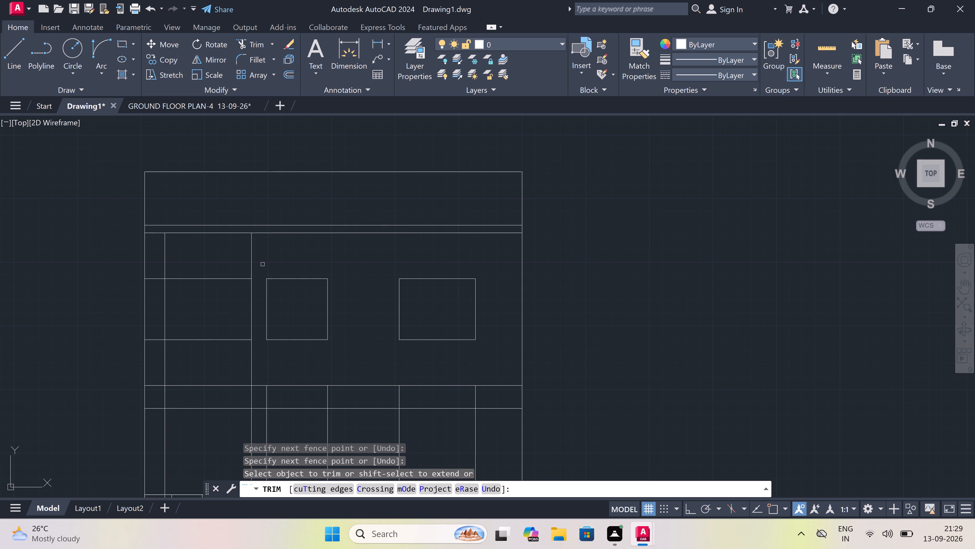
# Shape the door opening by trimming the horizontal lines beside it, the vertical lines above it and the sill line across it.
pyautogui.scroll(-2, 264, 264)
pyautogui.scroll(3, 227, 266)
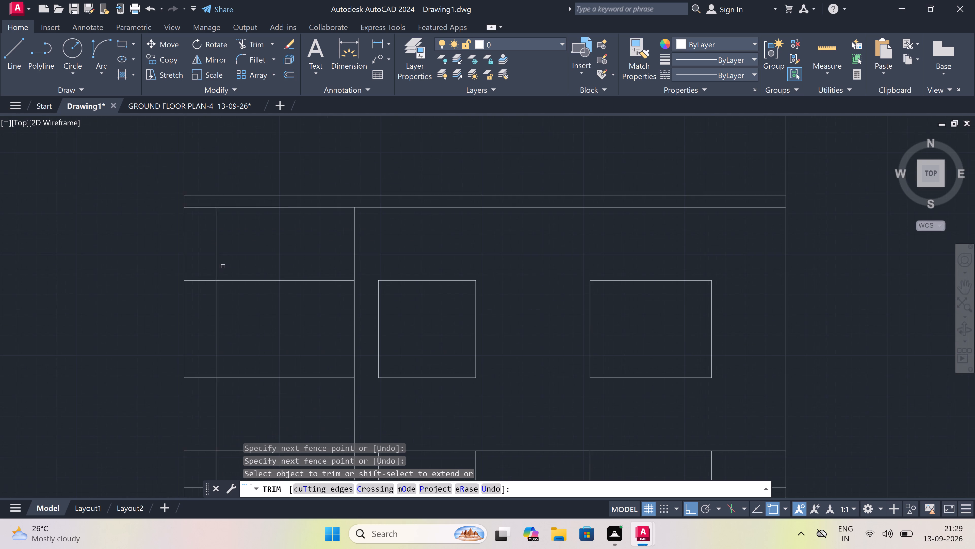
pyautogui.scroll(-2, 215, 266)
pyautogui.scroll(2, 206, 282)
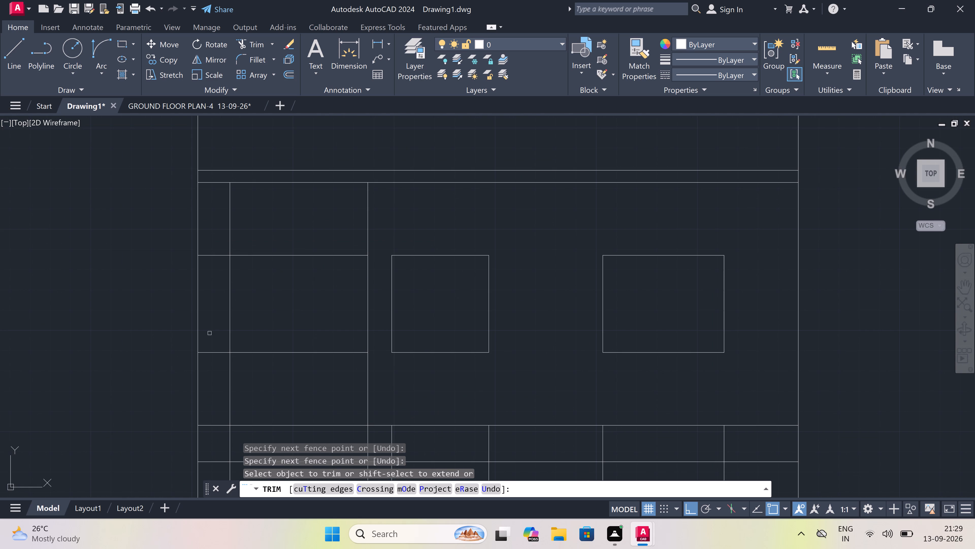
pyautogui.moveTo(216, 360); pyautogui.dragTo(215, 356)
pyautogui.click(213, 231)
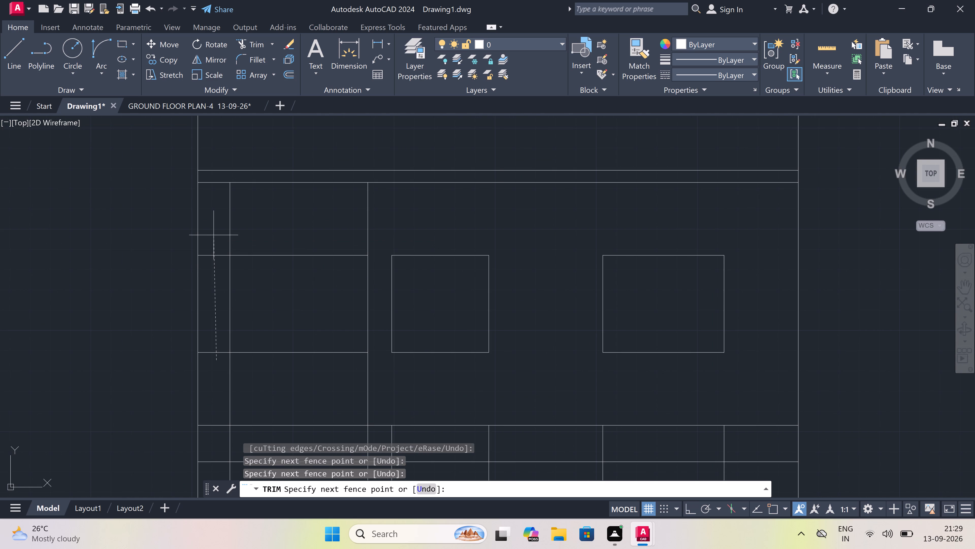
pyautogui.moveTo(215, 229); pyautogui.dragTo(219, 229)
pyautogui.click(396, 218)
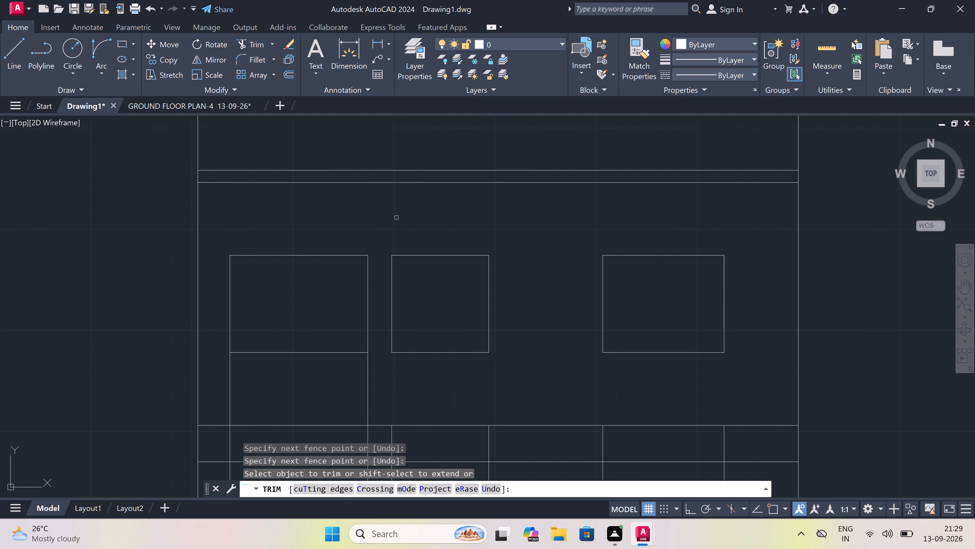
pyautogui.scroll(-2, 396, 218)
pyautogui.scroll(1, 354, 279)
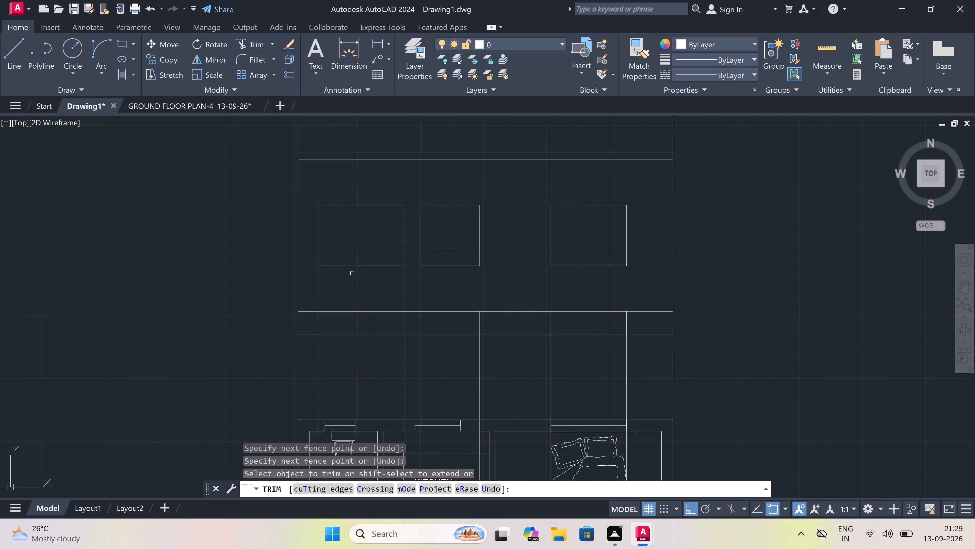
pyautogui.moveTo(352, 273); pyautogui.dragTo(353, 268)
pyautogui.click(359, 253)
# Trim the inner vertical lines within the plinth band and all vertical lines between the elevation's base and the floor plan.
pyautogui.click(642, 325)
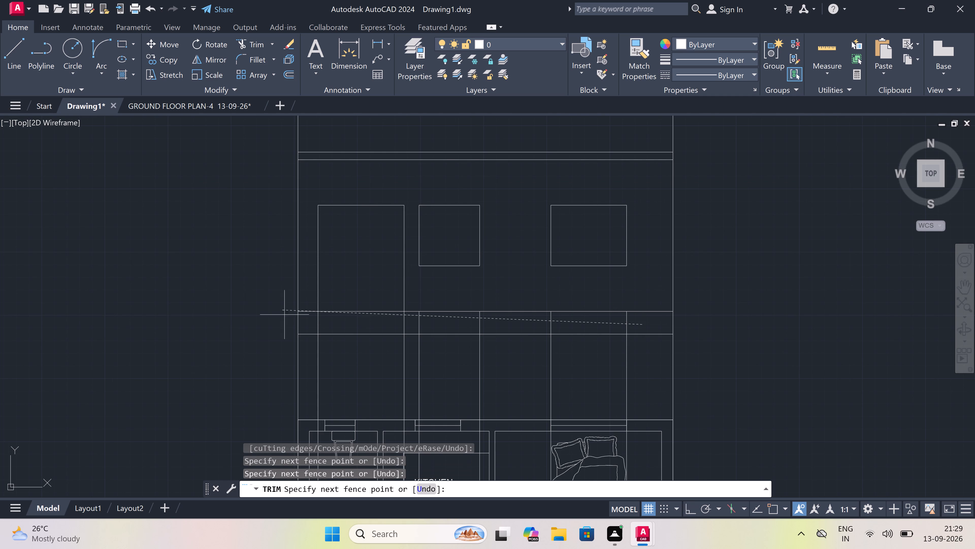
pyautogui.click(306, 323)
pyautogui.moveTo(254, 368); pyautogui.dragTo(260, 368)
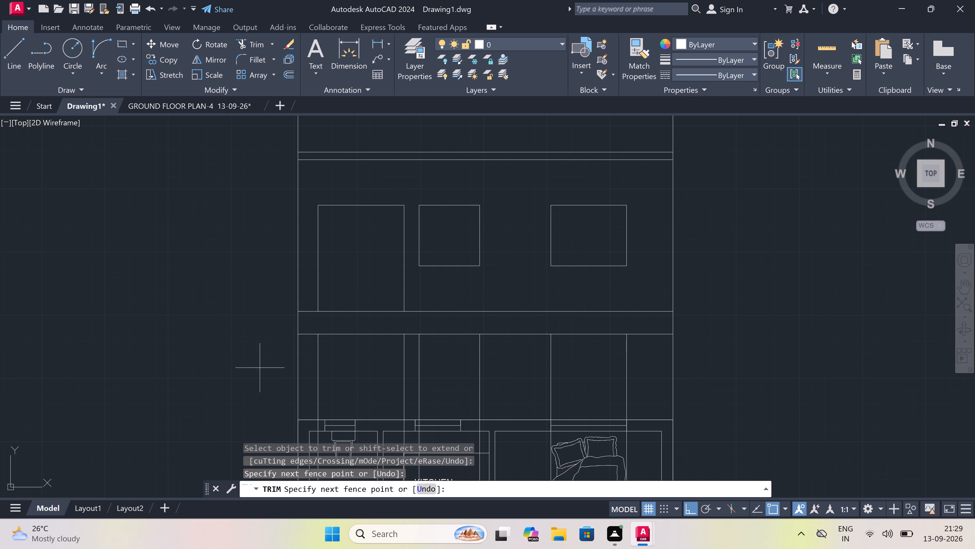
pyautogui.click(700, 351)
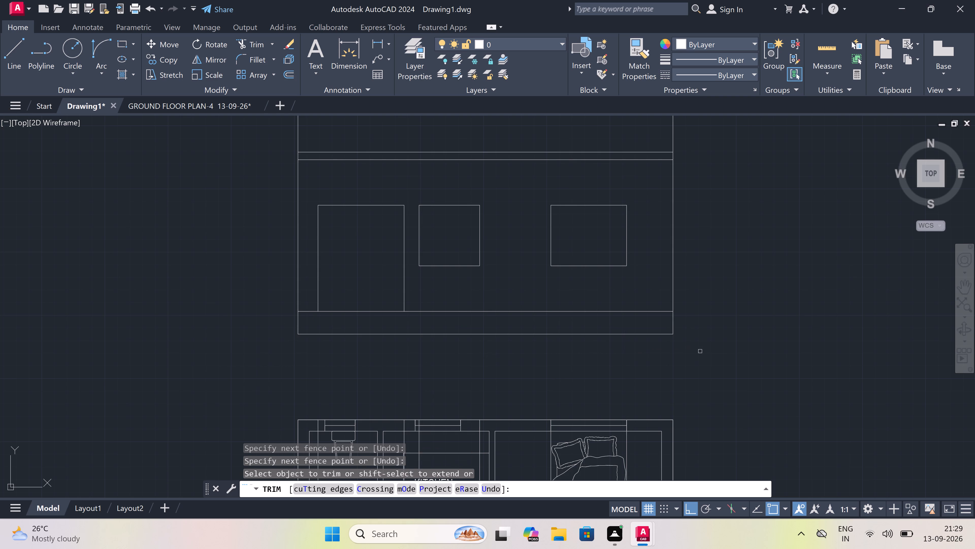
pyautogui.scroll(-3, 700, 350)
pyautogui.scroll(2, 702, 326)
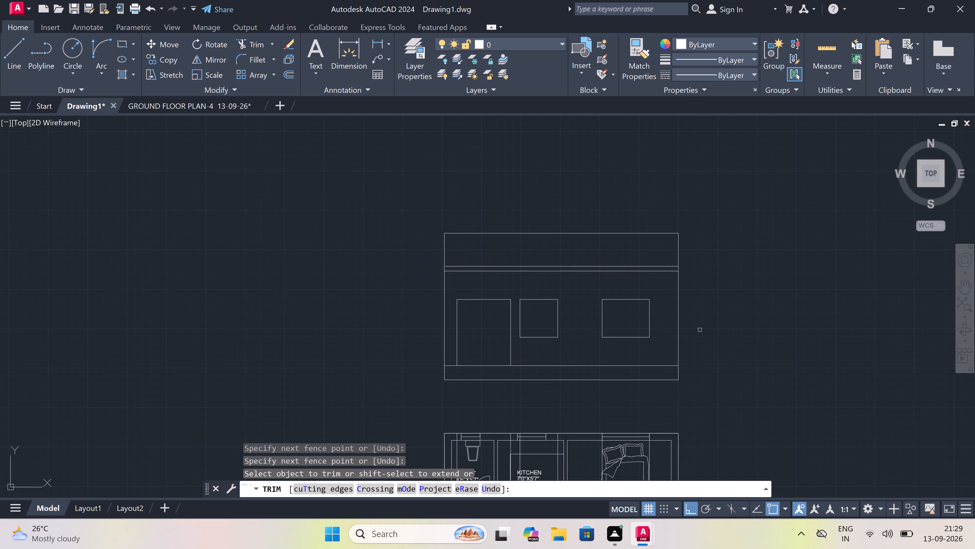
pyautogui.scroll(-4, 696, 330)
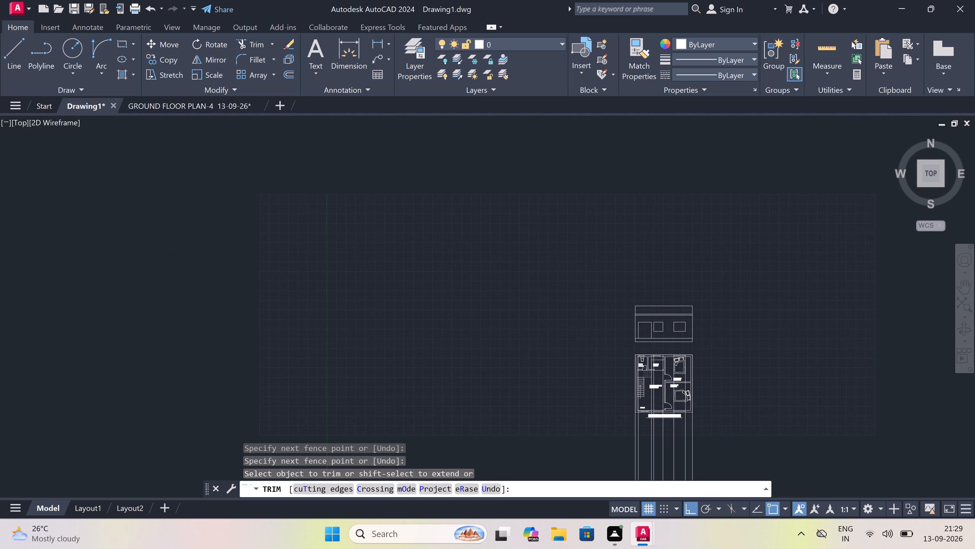
pyautogui.press('Escape')
# Erase the leftover vertical construction lines running through and below the ground floor plan.
pyautogui.moveTo(712, 393); pyautogui.dragTo(696, 418)
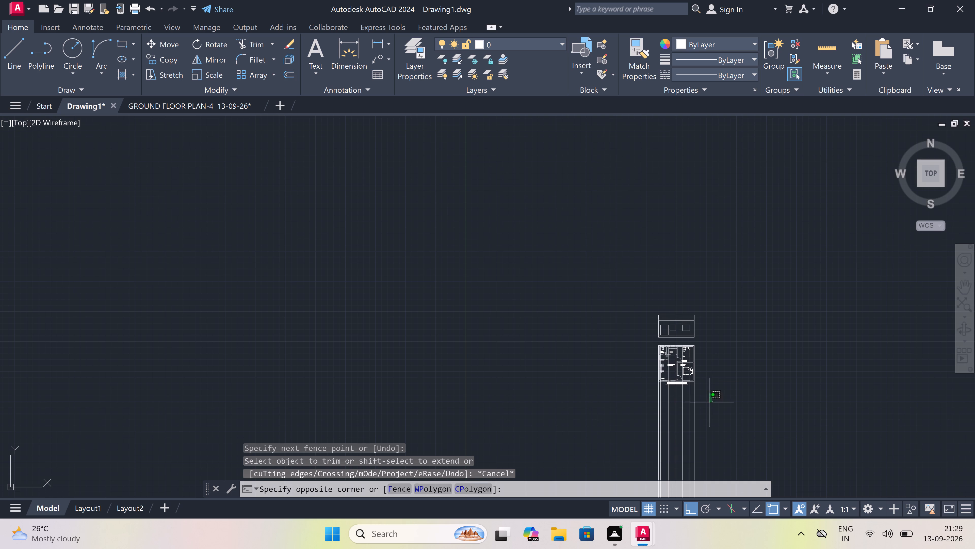
pyautogui.moveTo(696, 418); pyautogui.dragTo(702, 413)
pyautogui.click(657, 440)
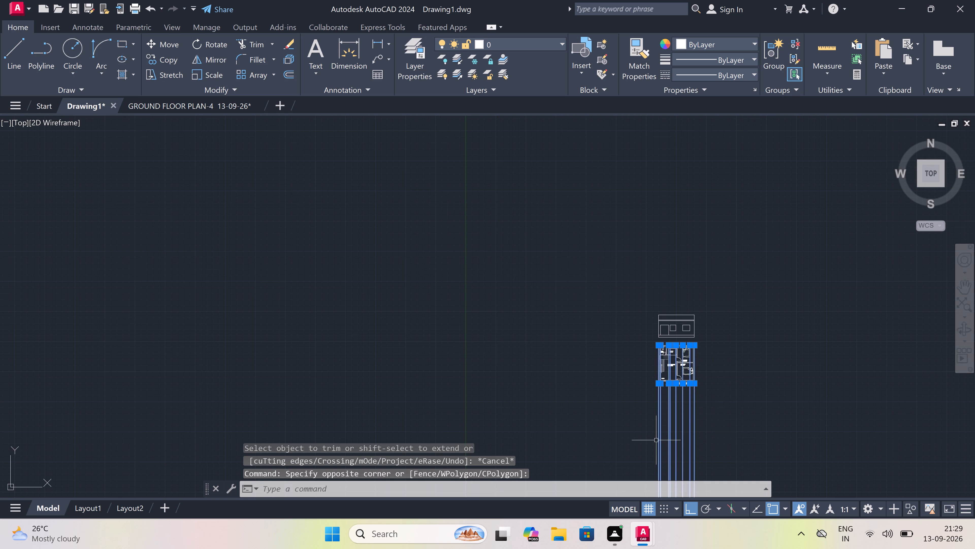
pyautogui.press('Delete')
pyautogui.scroll(-2, 620, 372)
pyautogui.scroll(3, 697, 363)
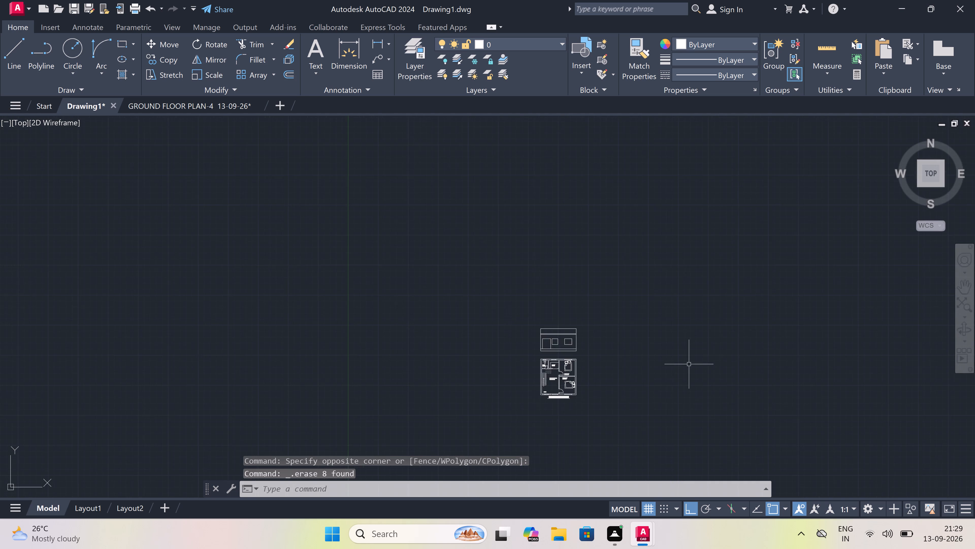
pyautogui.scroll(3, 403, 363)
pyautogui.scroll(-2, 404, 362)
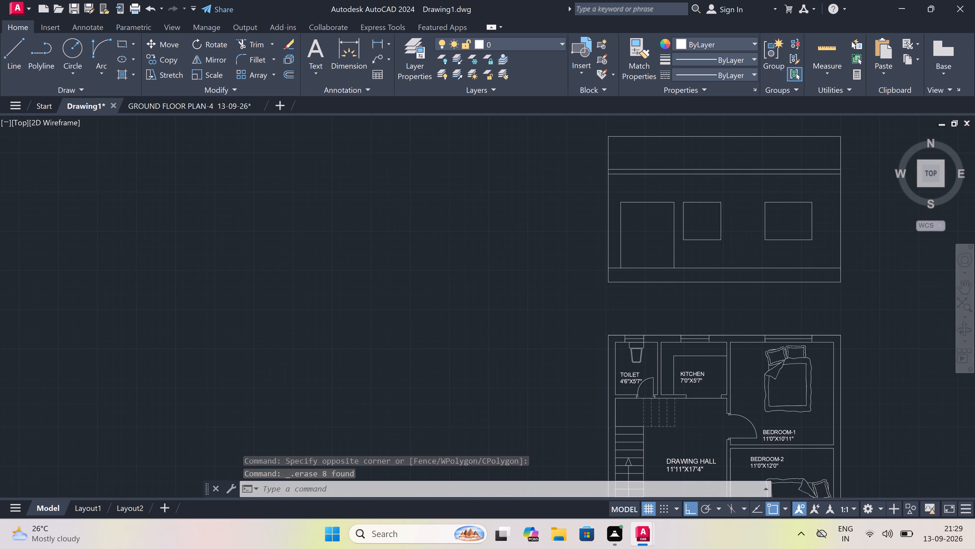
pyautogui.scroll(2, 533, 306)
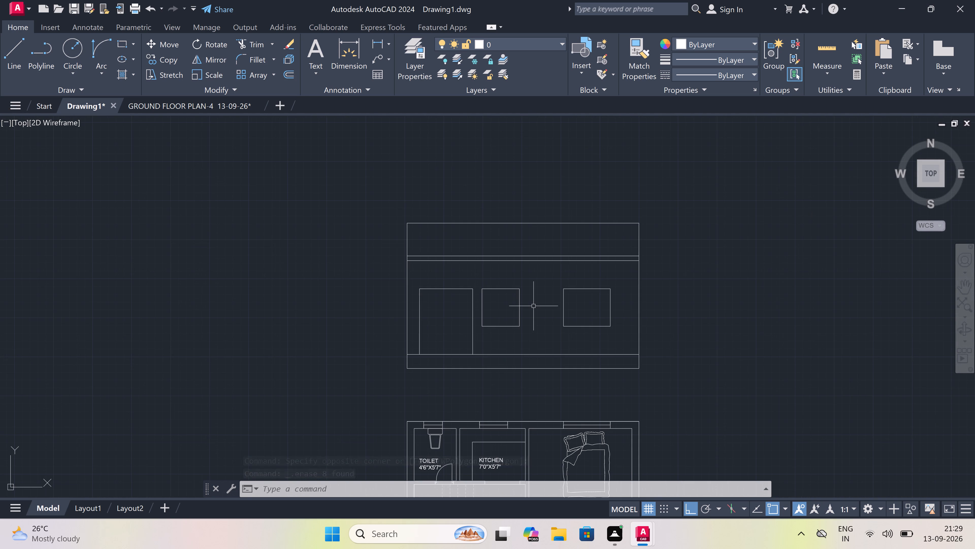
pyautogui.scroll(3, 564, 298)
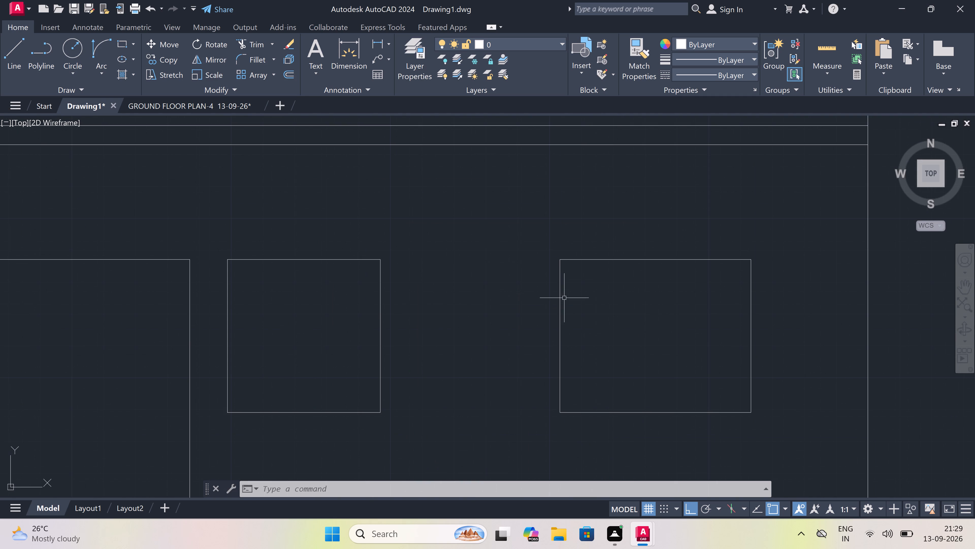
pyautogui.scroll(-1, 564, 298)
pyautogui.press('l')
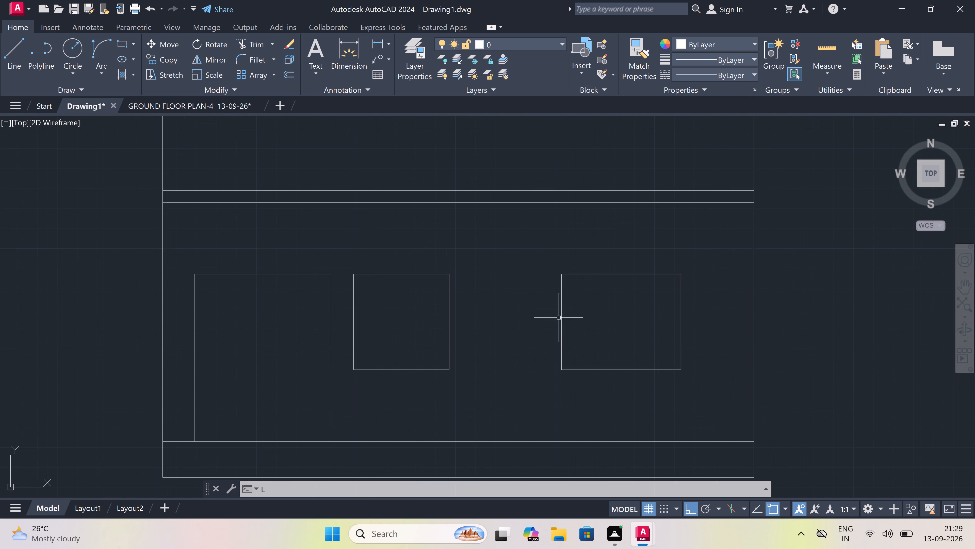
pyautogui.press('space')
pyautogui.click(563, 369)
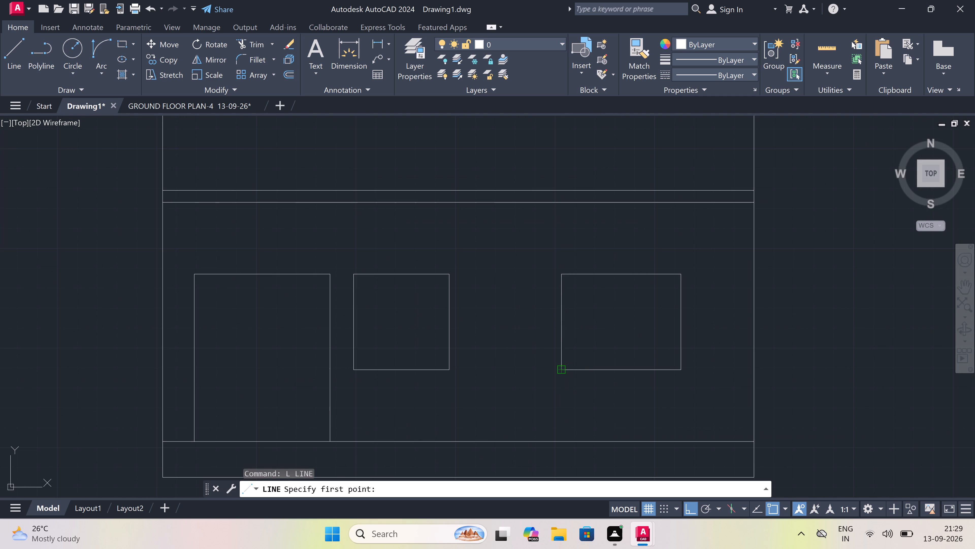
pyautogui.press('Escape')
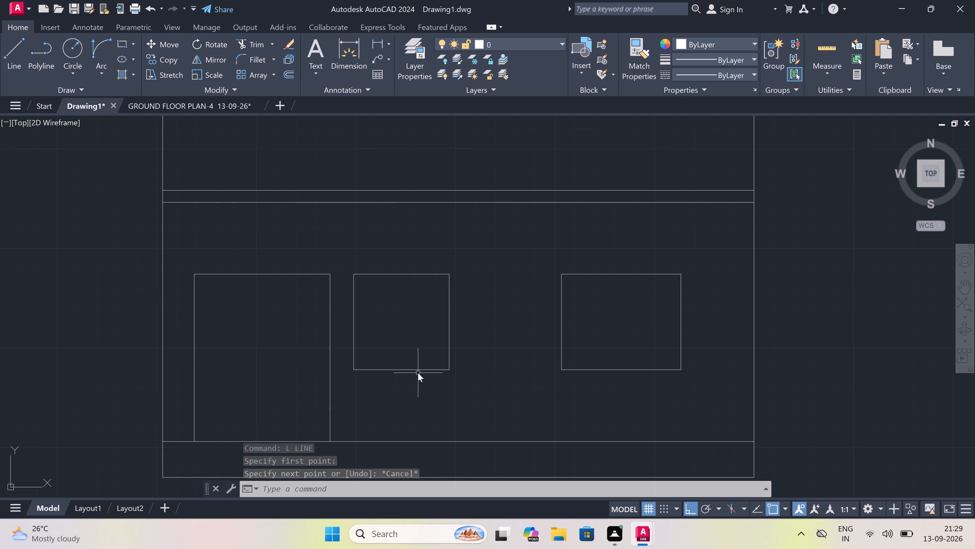
# Draw a rectangle just inside the outline of the window beside the door opening to form its frame.
pyautogui.write('RE')
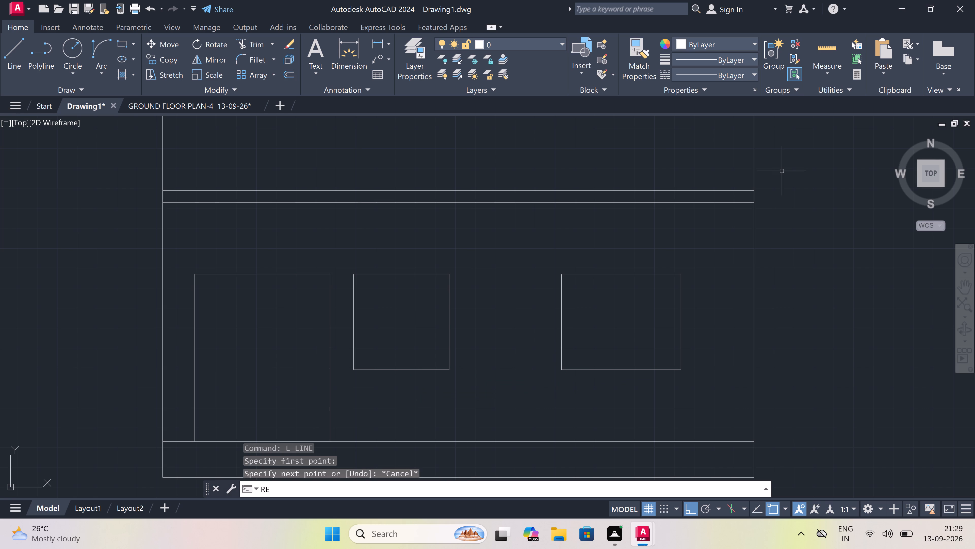
pyautogui.press('c')
pyautogui.press('space')
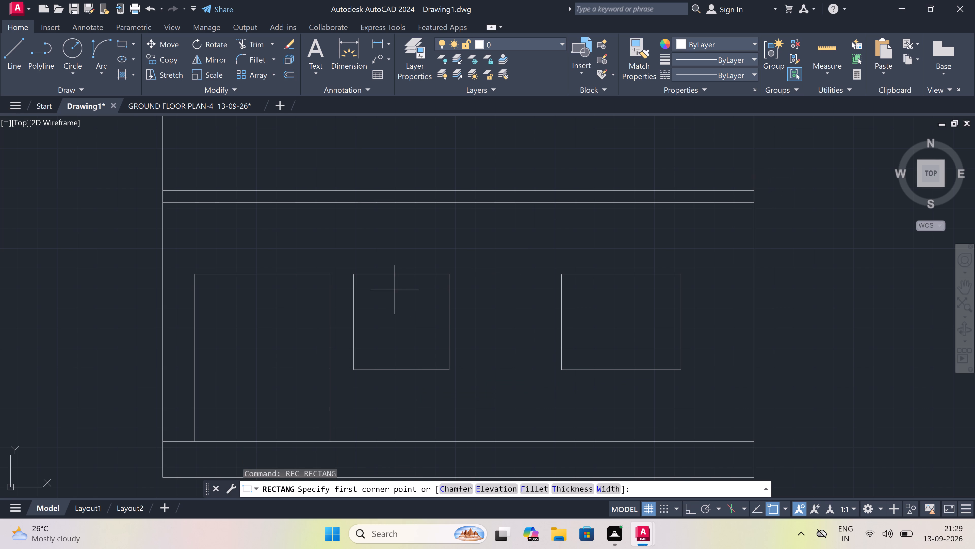
pyautogui.scroll(4, 356, 277)
pyautogui.moveTo(353, 273); pyautogui.dragTo(379, 292)
pyautogui.scroll(-7, 530, 337)
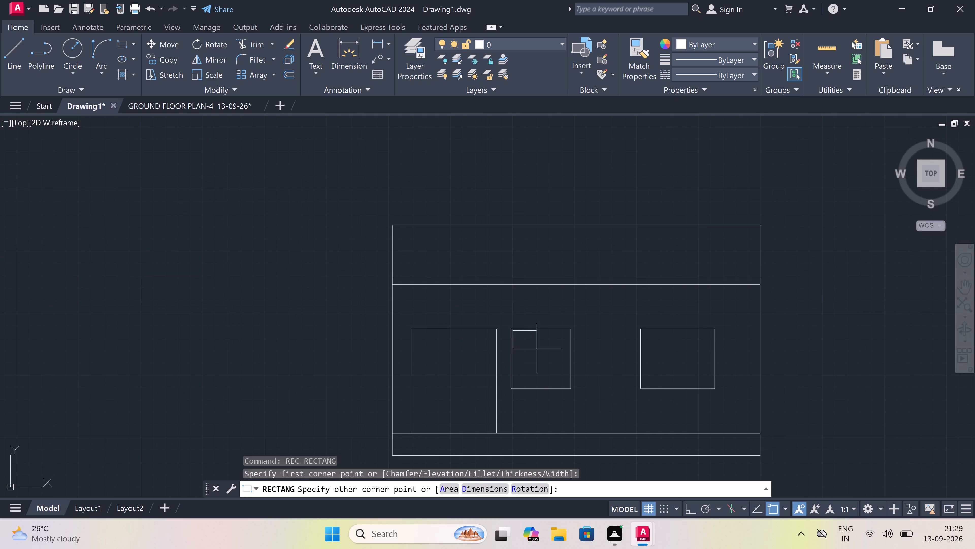
pyautogui.scroll(3, 559, 374)
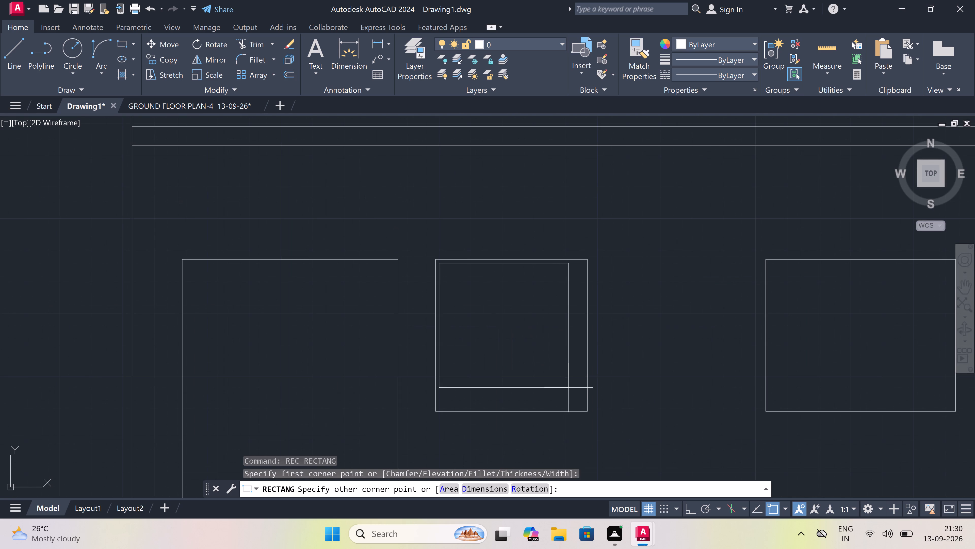
pyautogui.scroll(4, 583, 403)
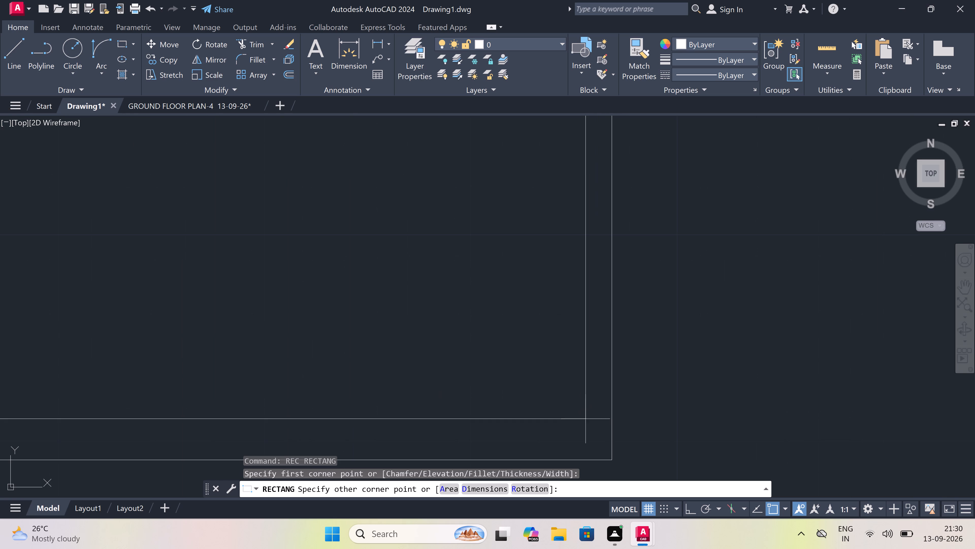
pyautogui.click(586, 435)
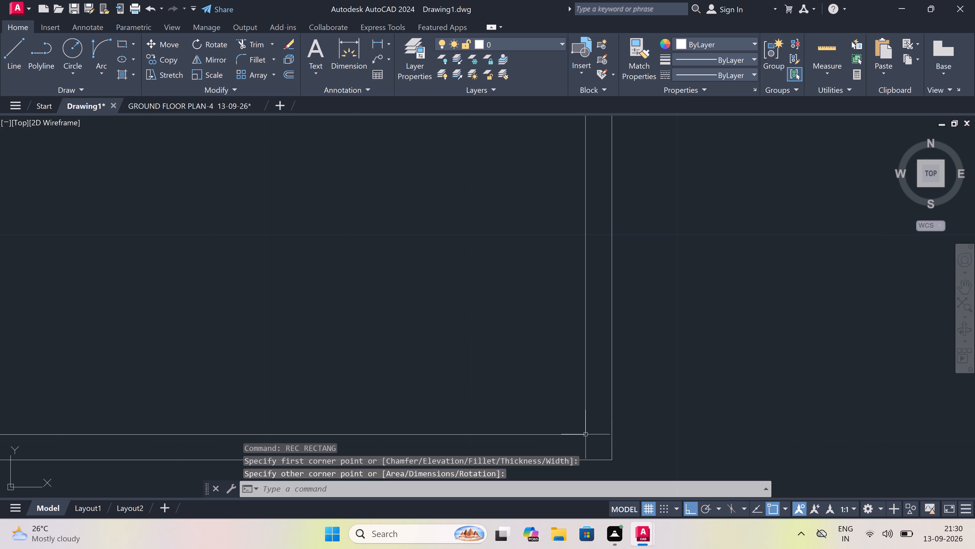
# Draw a rectangle just inside the outline of the wider window, farthest from the door, to form its frame.
pyautogui.scroll(-3, 586, 434)
pyautogui.press('space')
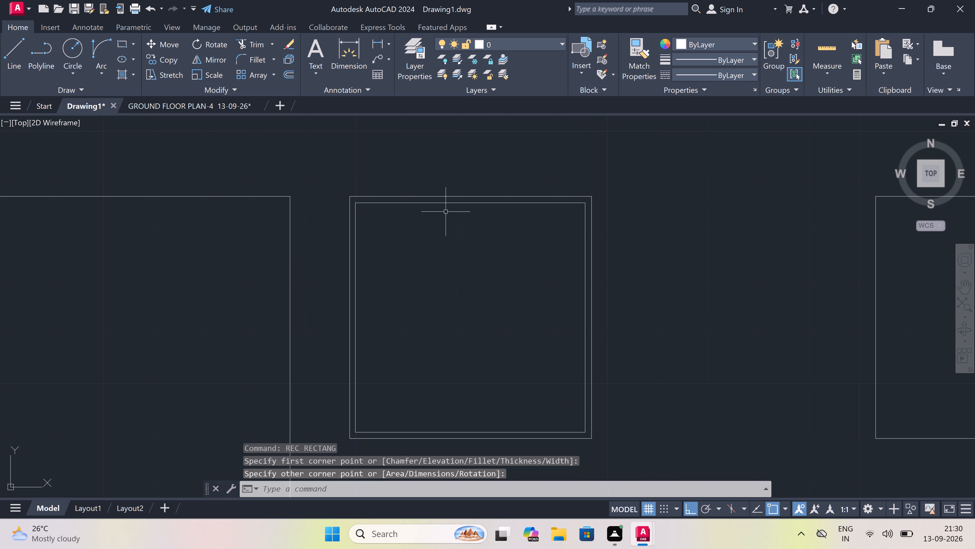
pyautogui.scroll(-4, 403, 220)
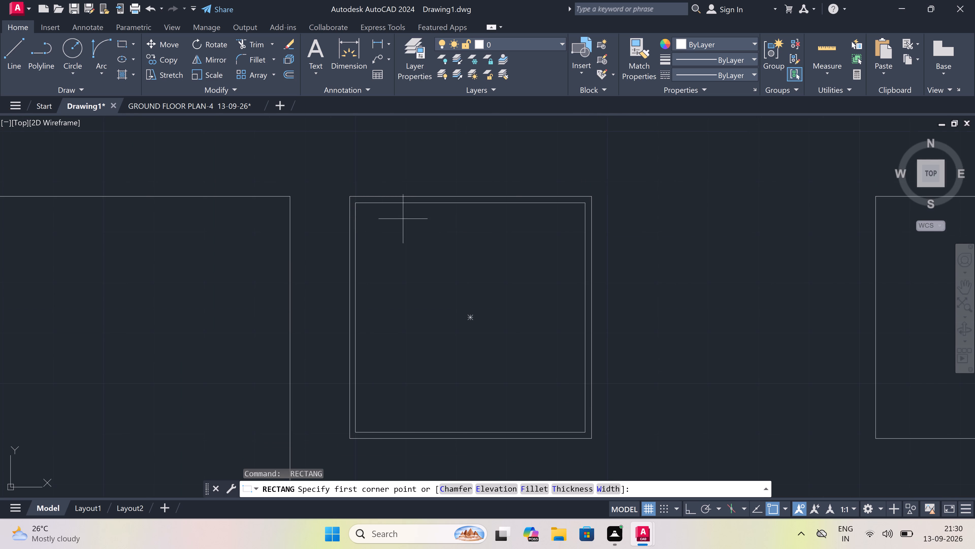
pyautogui.scroll(3, 557, 227)
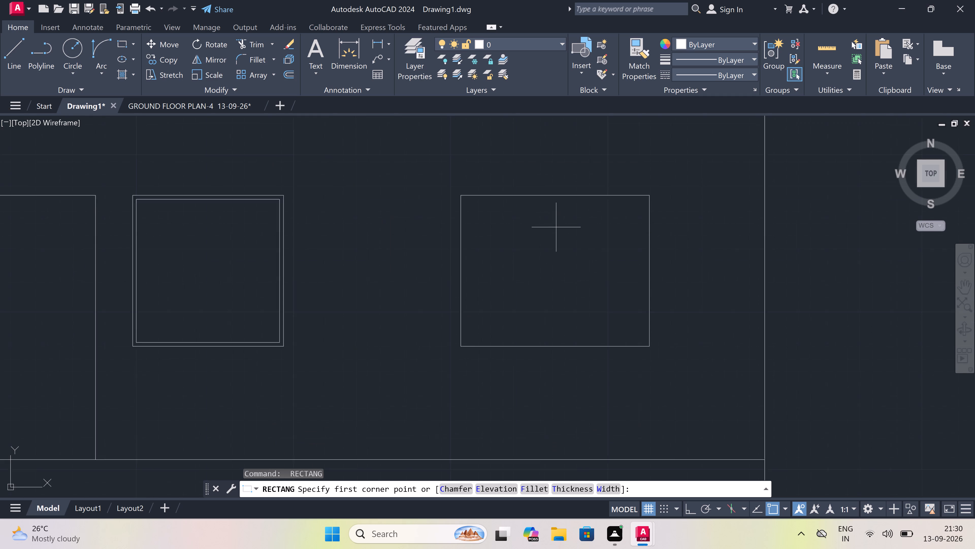
pyautogui.scroll(3, 403, 183)
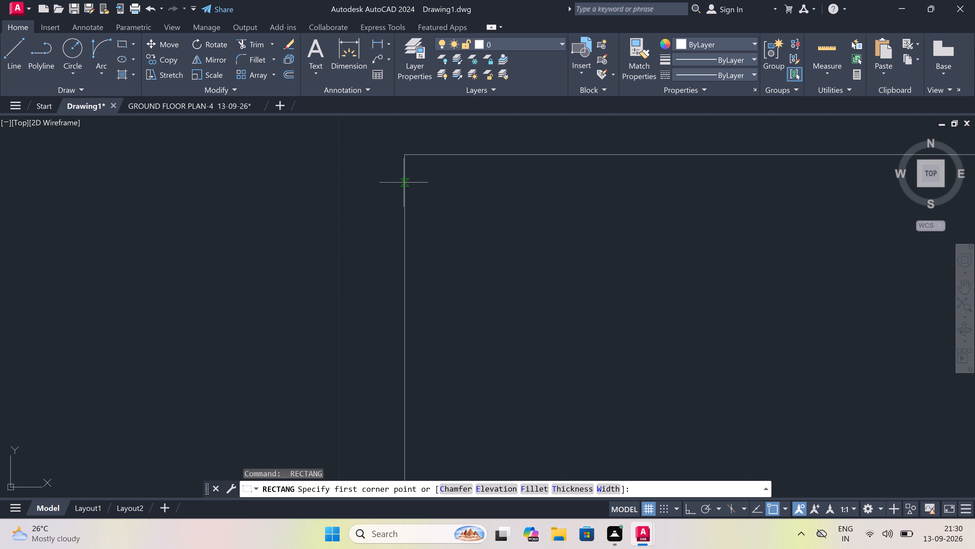
pyautogui.click(421, 166)
pyautogui.scroll(-4, 510, 268)
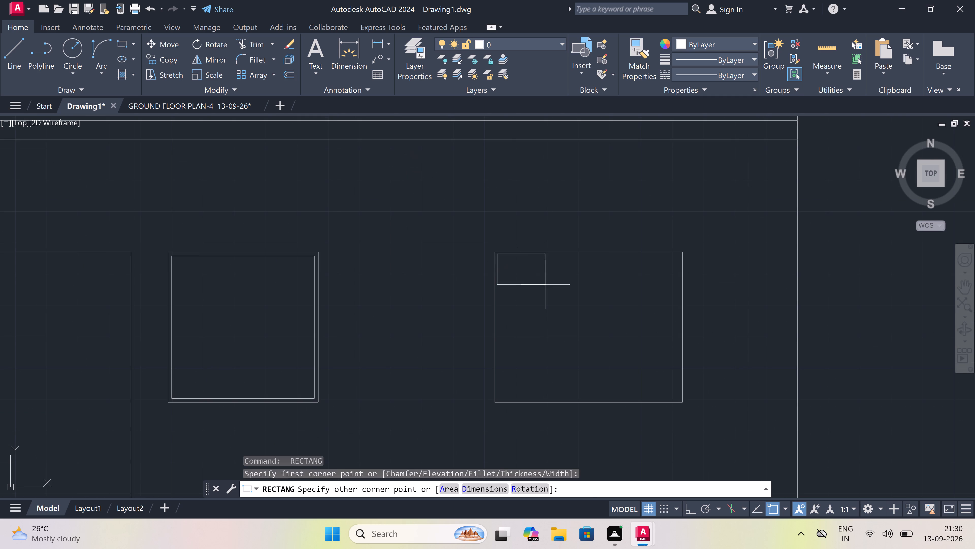
pyautogui.scroll(3, 651, 368)
pyautogui.scroll(-5, 723, 409)
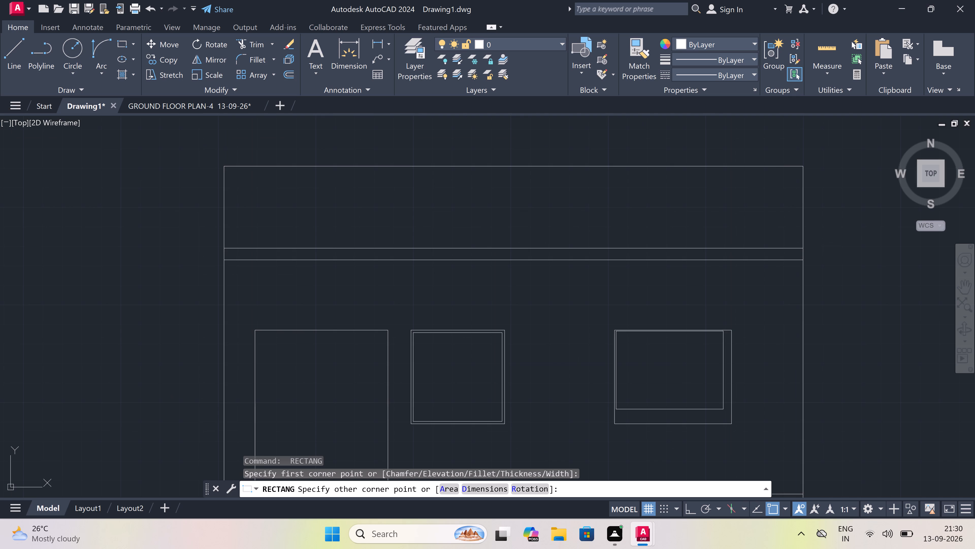
pyautogui.scroll(3, 730, 432)
pyautogui.scroll(3, 727, 395)
pyautogui.scroll(-3, 728, 395)
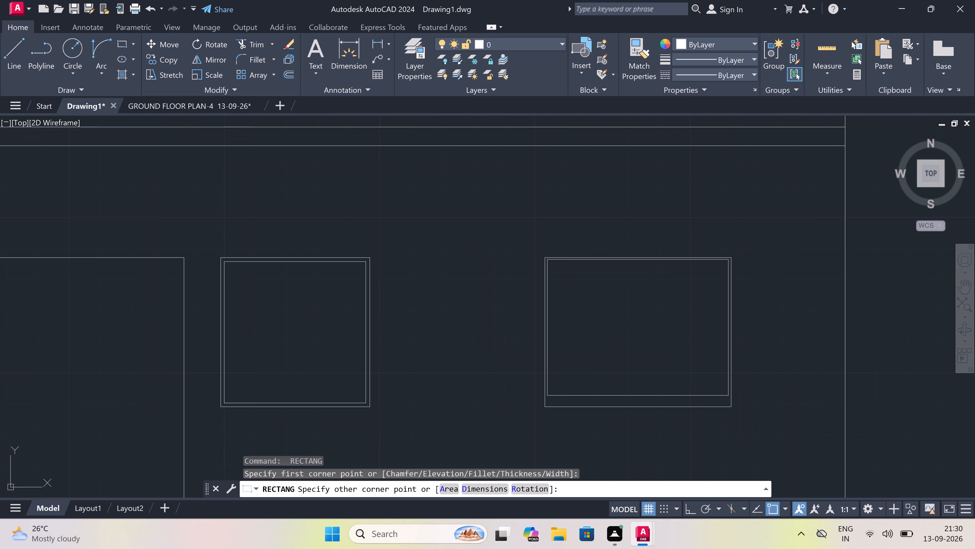
pyautogui.scroll(5, 730, 410)
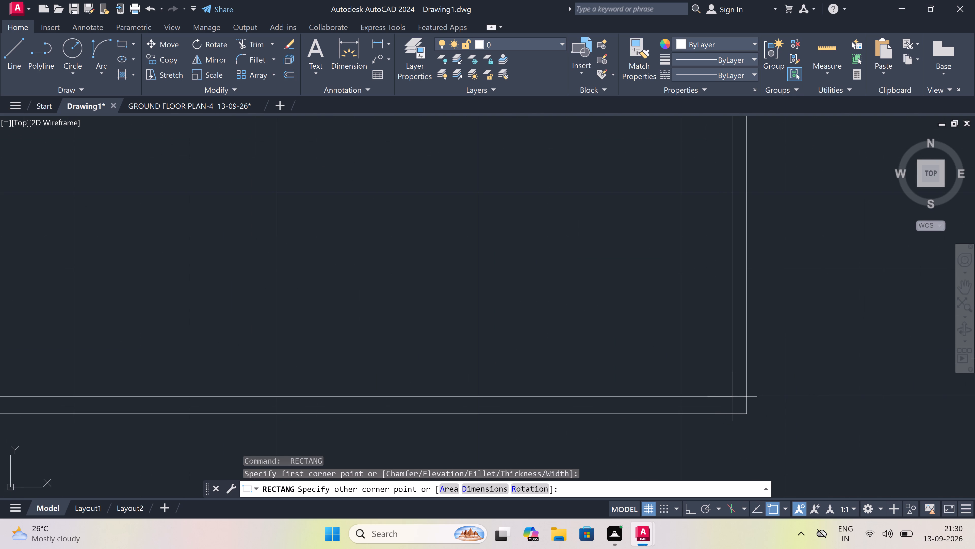
pyautogui.click(732, 396)
pyautogui.press('Escape')
pyautogui.scroll(-3, 622, 348)
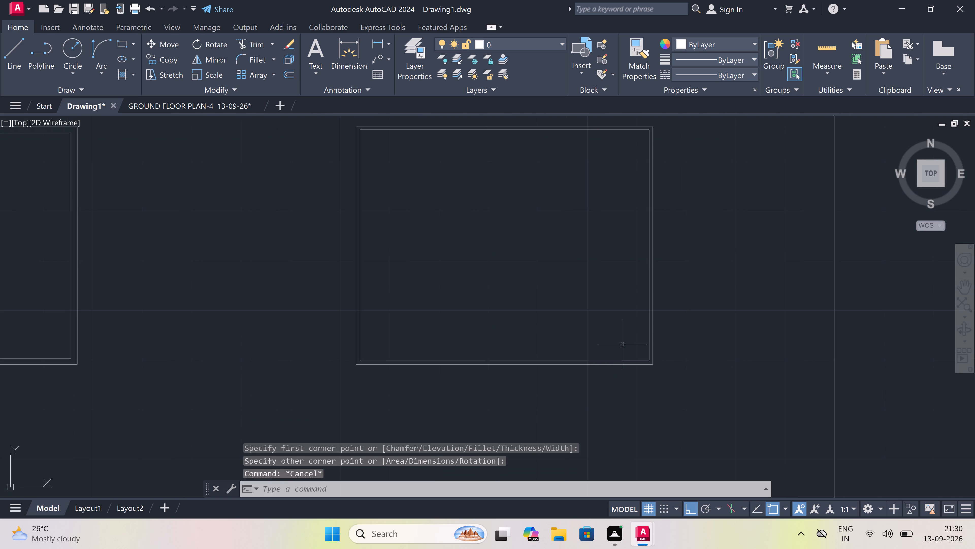
# Draw a central vertical mullion 1" wide in the wider window, from the inner frame's top midpoint to its bottom and back up.
pyautogui.press('l')
pyautogui.press('space')
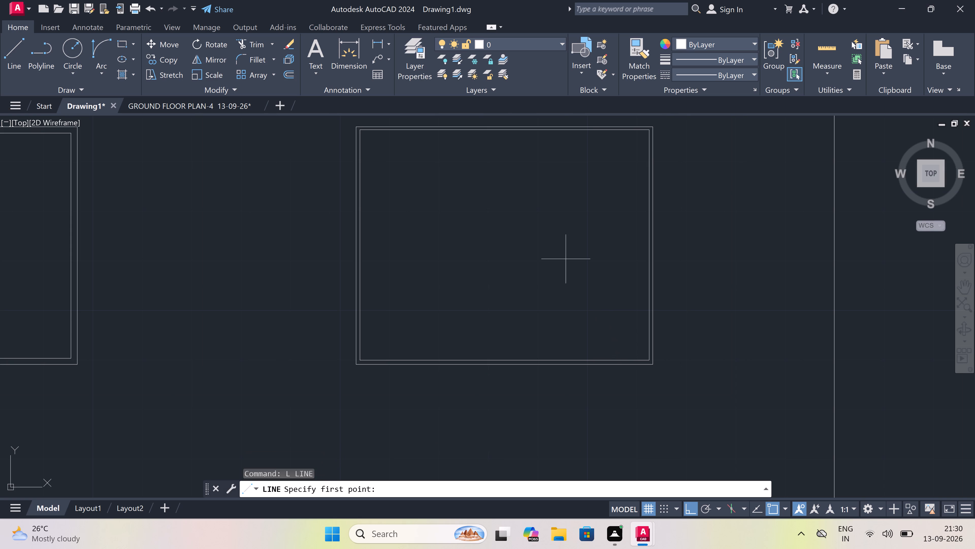
pyautogui.click(506, 129)
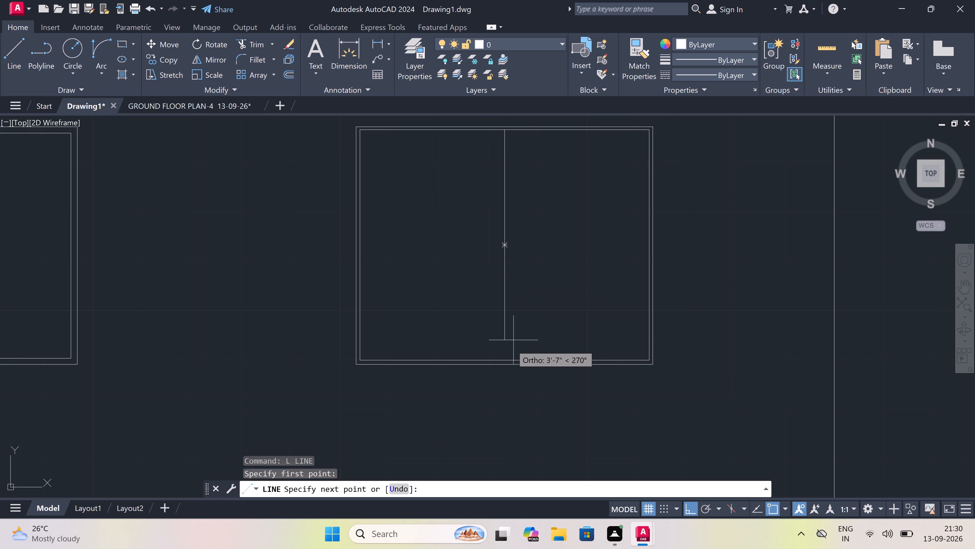
pyautogui.scroll(1, 507, 361)
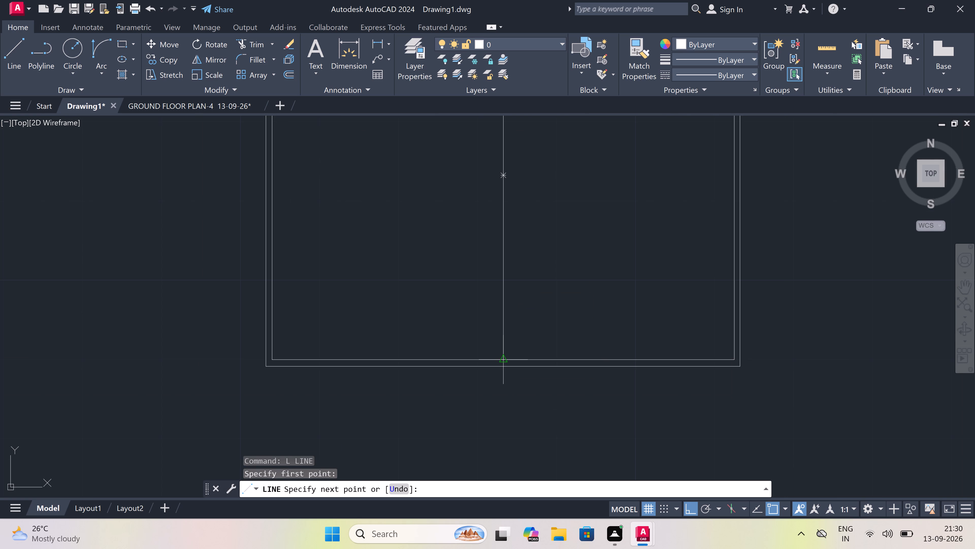
pyautogui.click(507, 361)
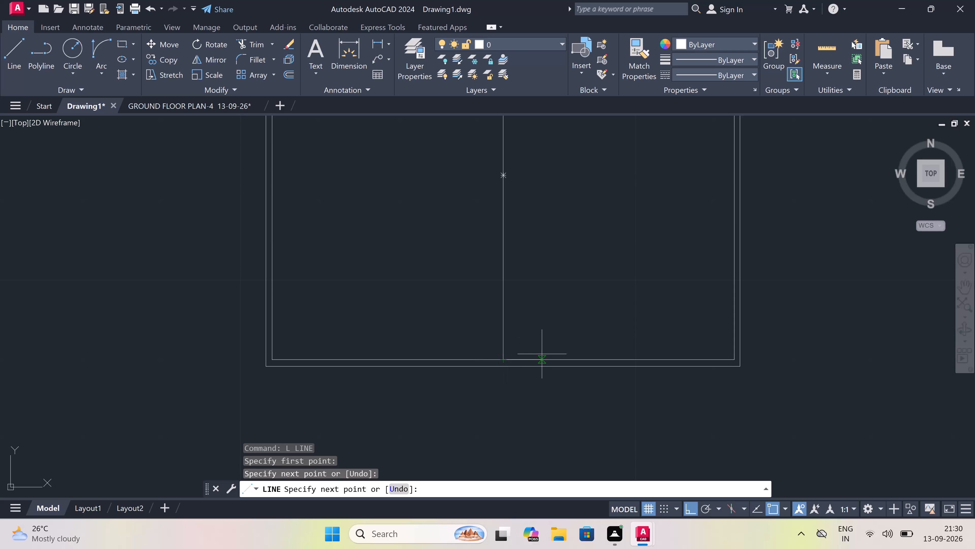
pyautogui.write('1"')
pyautogui.press('space')
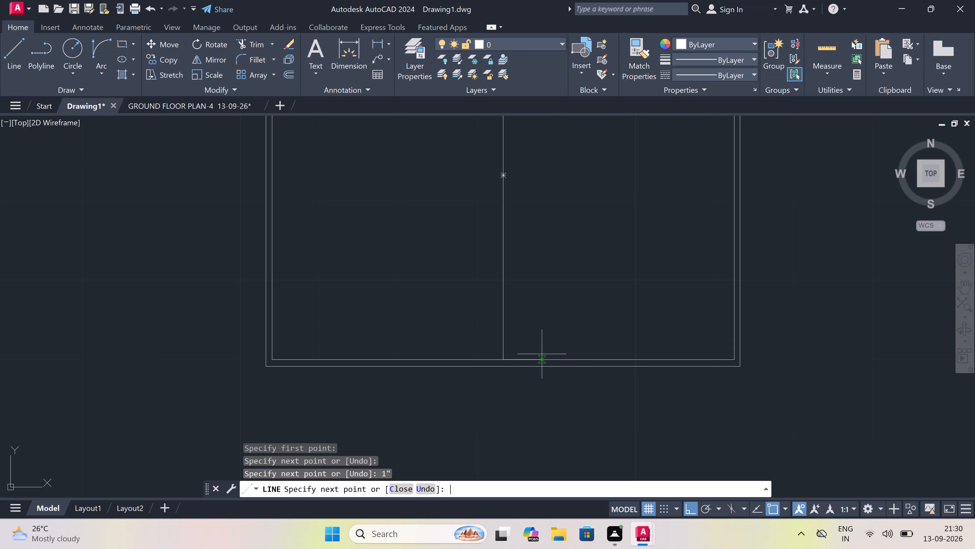
pyautogui.scroll(-2, 535, 355)
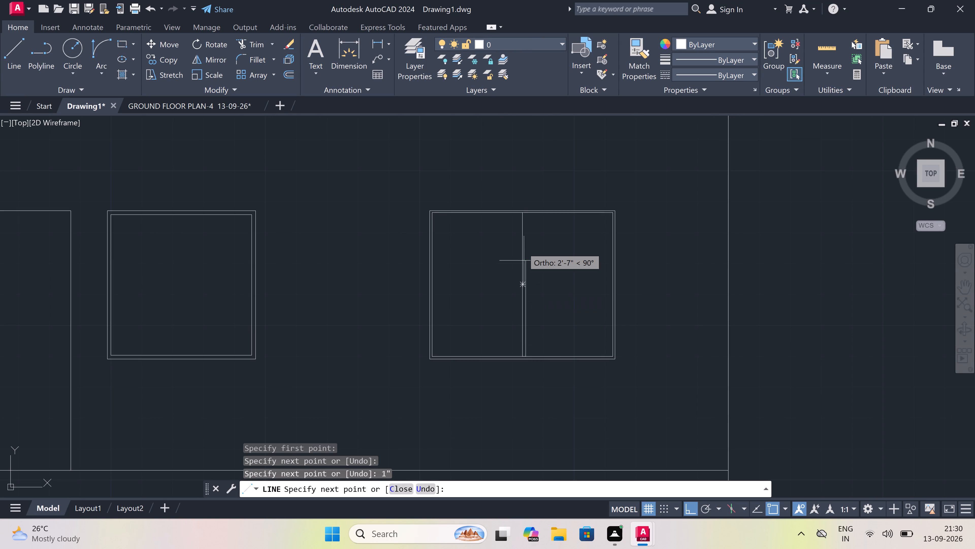
pyautogui.scroll(4, 524, 217)
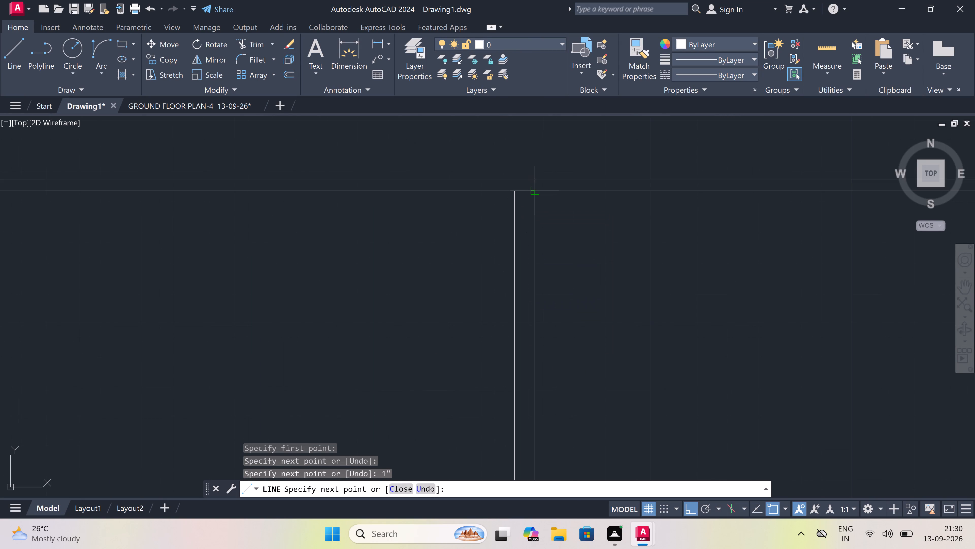
pyautogui.click(531, 193)
pyautogui.press('Escape')
pyautogui.scroll(-3, 531, 193)
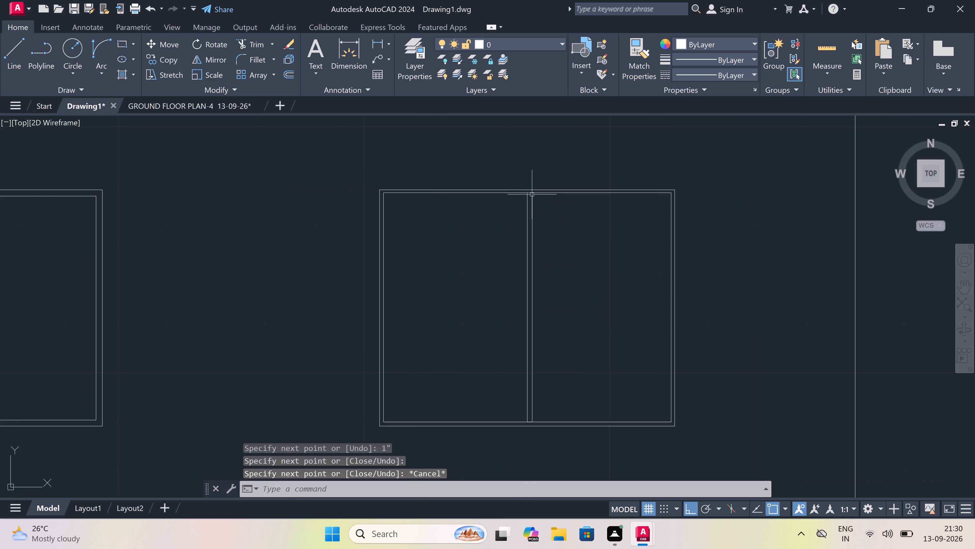
# Draw a vertical centre line in the window beside the door, between the midpoints of the inner frame's top and bottom edges.
pyautogui.scroll(-4, 532, 195)
pyautogui.scroll(2, 433, 213)
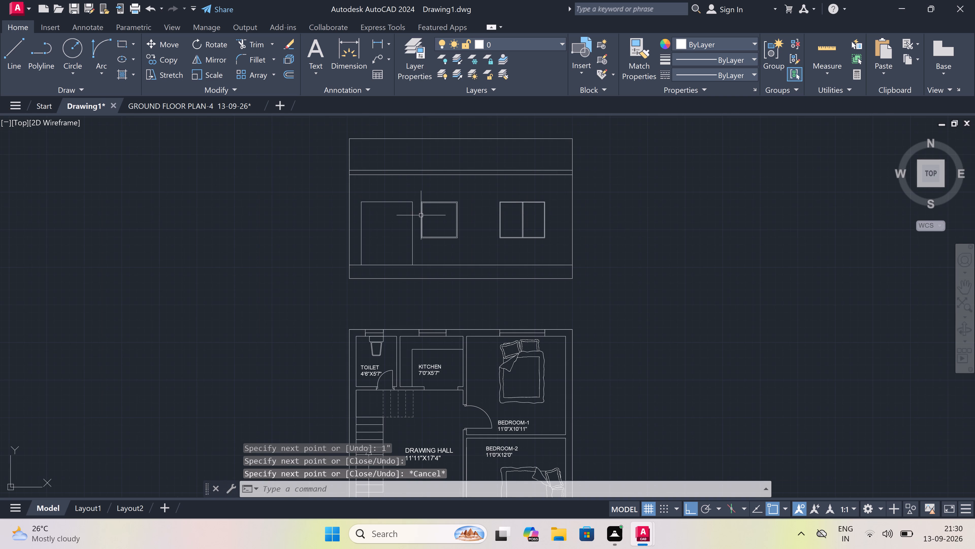
pyautogui.scroll(1, 427, 213)
pyautogui.press('space')
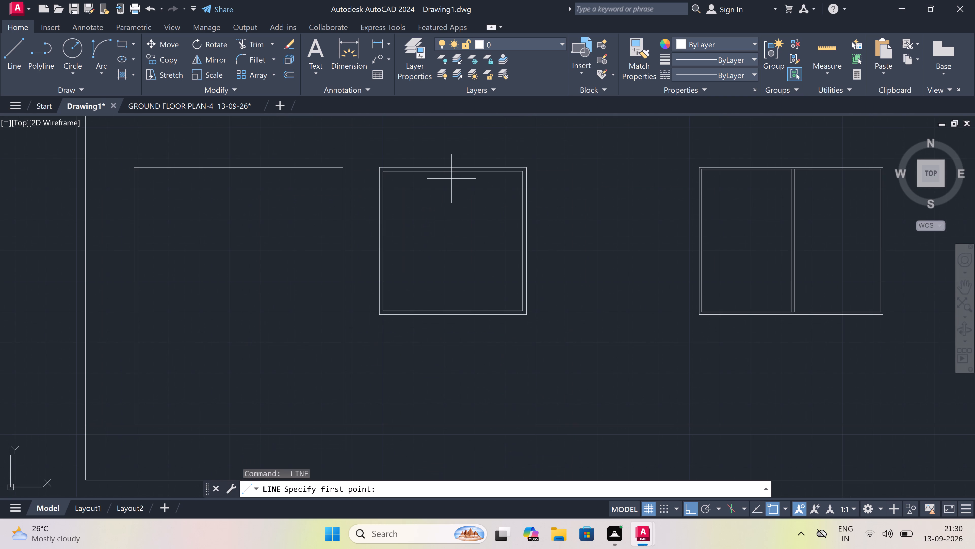
pyautogui.moveTo(452, 173); pyautogui.dragTo(452, 182)
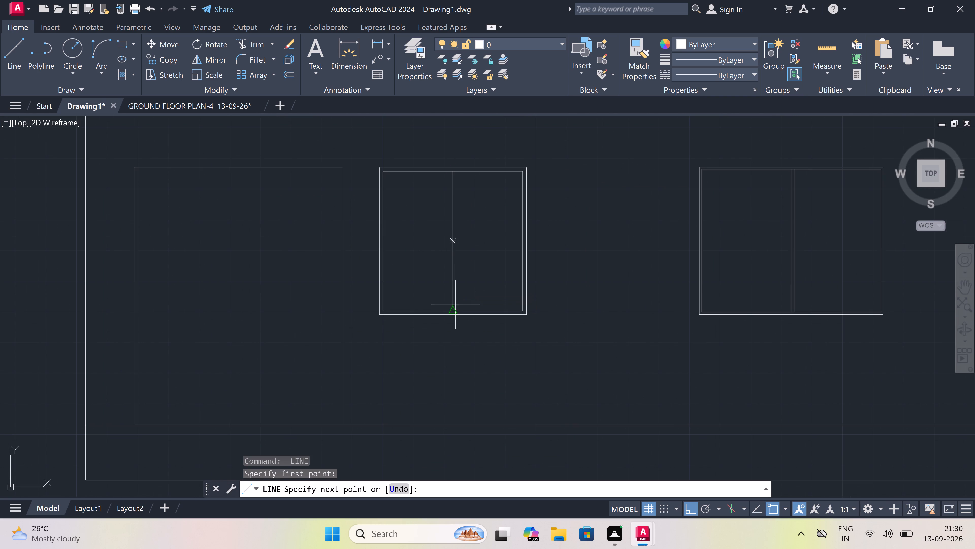
pyautogui.click(453, 313)
pyautogui.press('Escape')
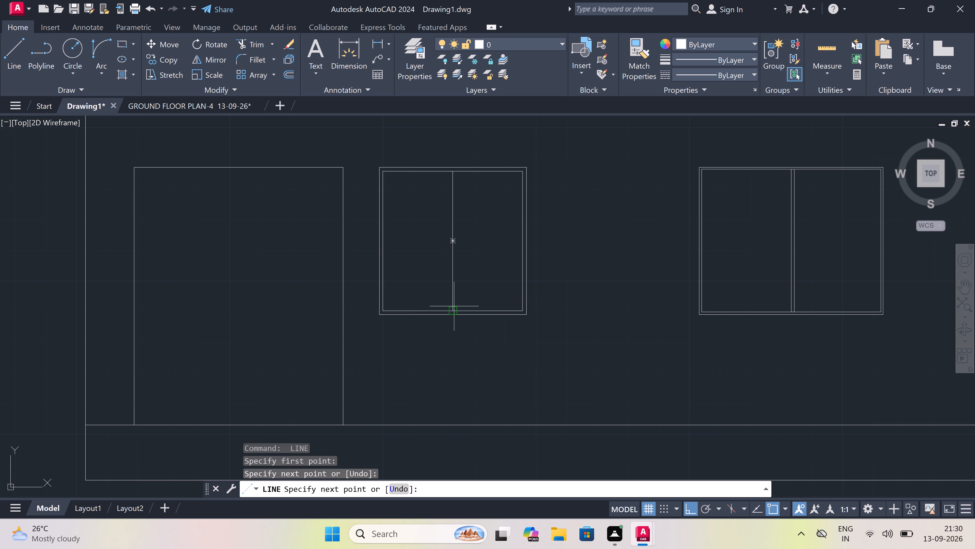
# Complete the 1" wide mullion beside the door by drawing 1" across from the centre line's bottom end and up to the inner frame's top.
pyautogui.scroll(2, 448, 303)
pyautogui.press('space')
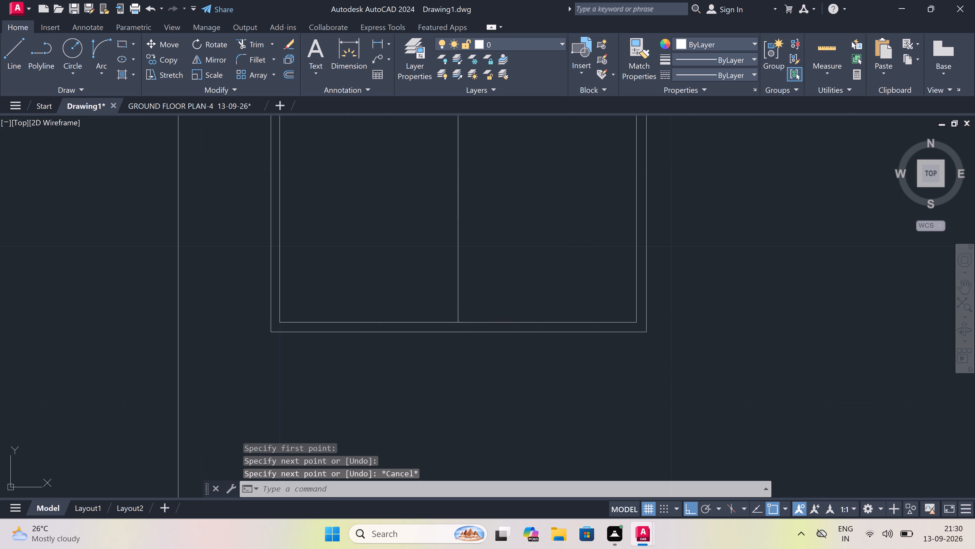
pyautogui.click(460, 322)
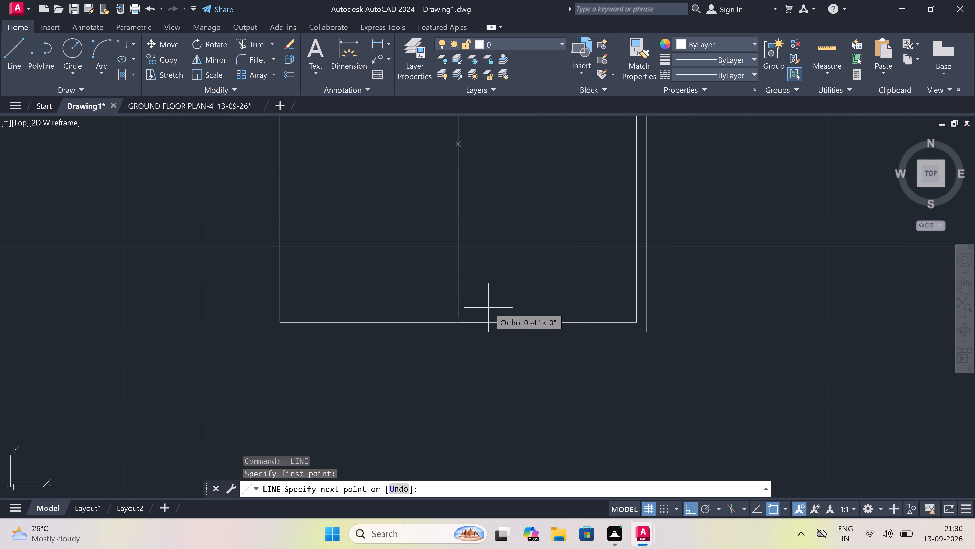
pyautogui.write('1"')
pyautogui.press('space')
pyautogui.scroll(-3, 484, 306)
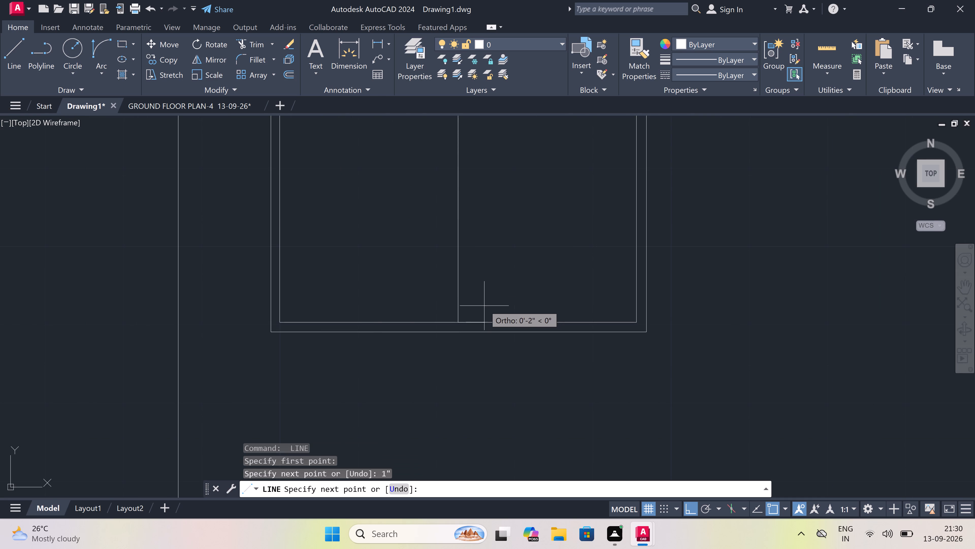
pyautogui.scroll(-1, 484, 306)
pyautogui.scroll(4, 482, 220)
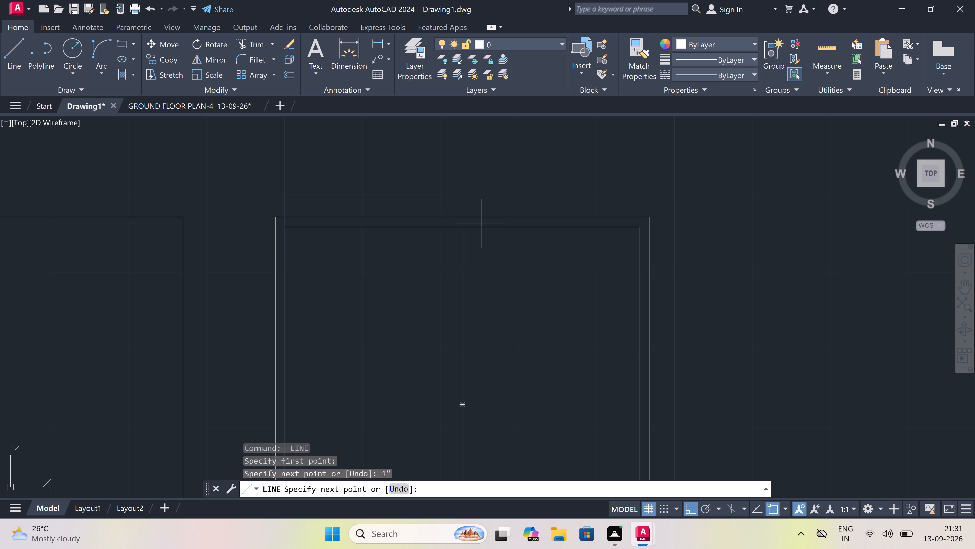
pyautogui.scroll(2, 474, 227)
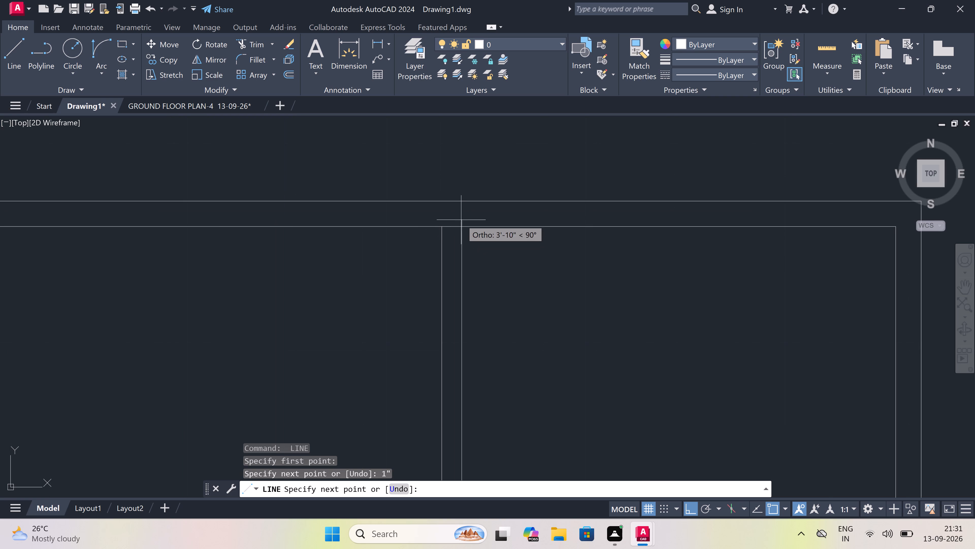
pyautogui.click(462, 224)
pyautogui.press('Escape')
pyautogui.scroll(-4, 462, 221)
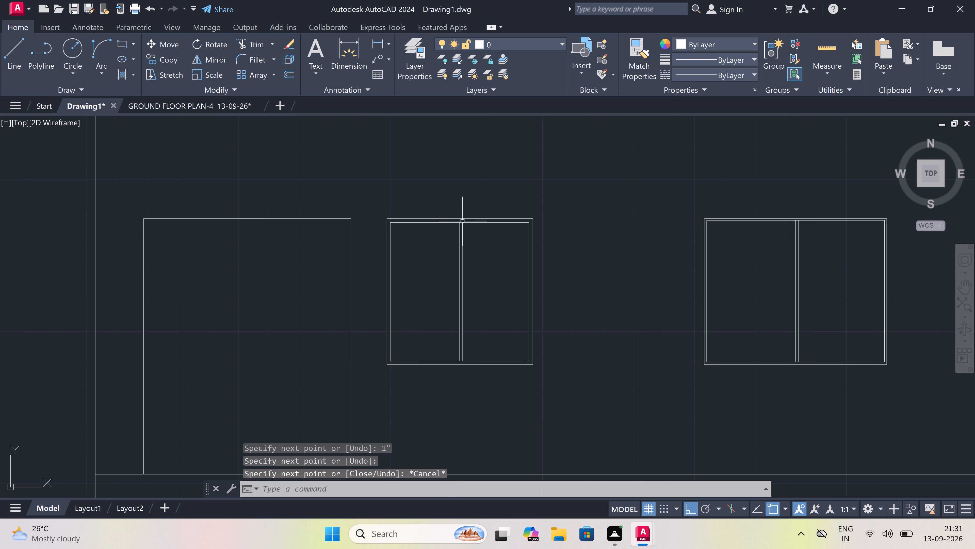
# Examine the whole front elevation and compare it with the gate and front wall windows on the ground floor plan.
pyautogui.scroll(-1, 463, 222)
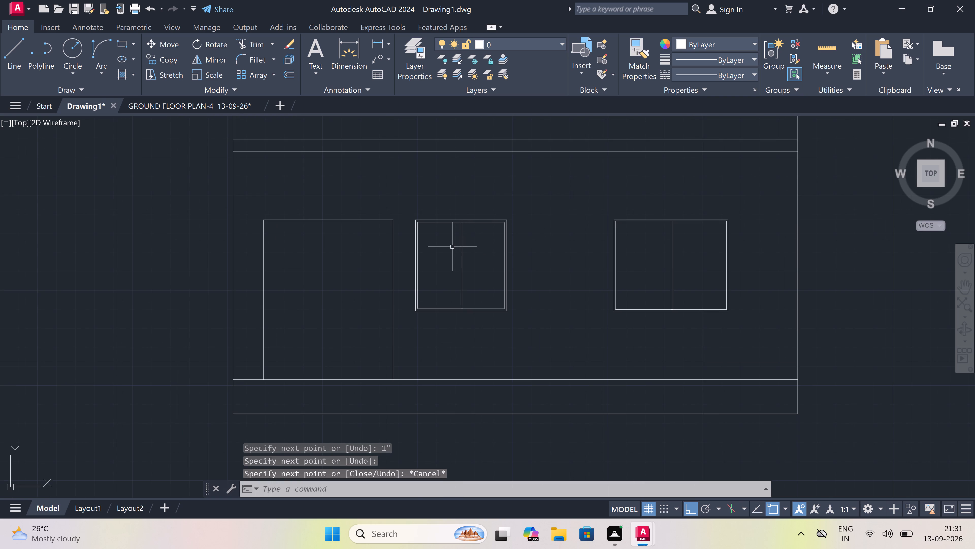
pyautogui.scroll(-2, 422, 255)
pyautogui.scroll(1, 392, 271)
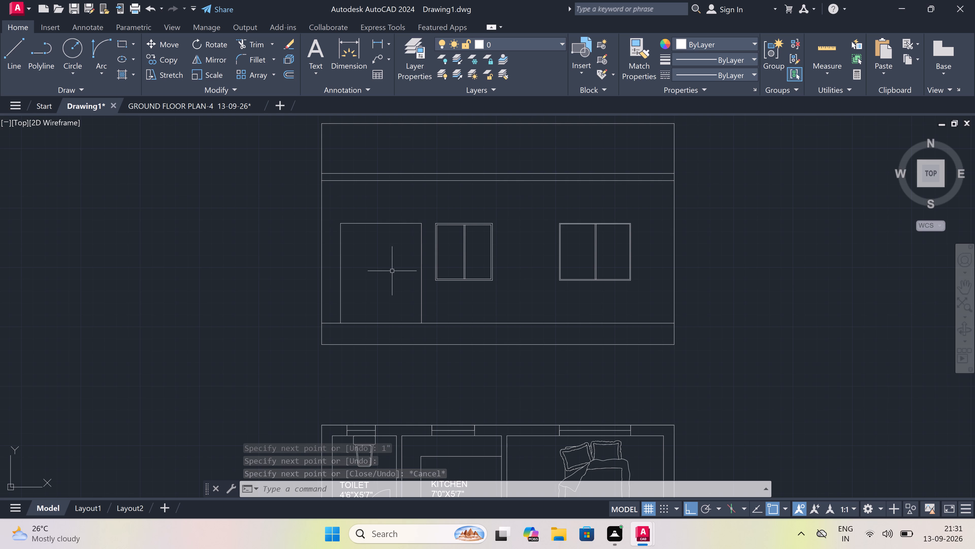
pyautogui.scroll(-2, 392, 271)
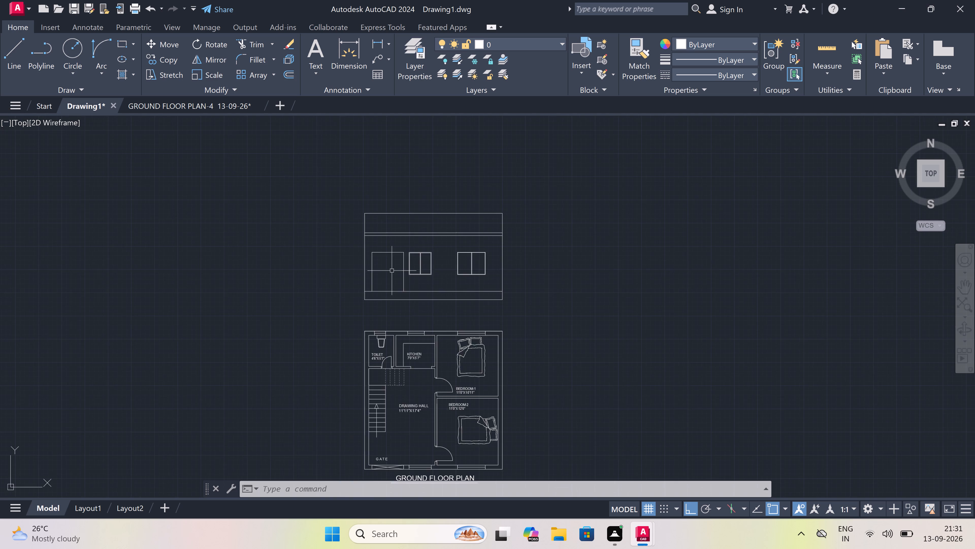
pyautogui.scroll(-1, 392, 271)
pyautogui.scroll(1, 392, 271)
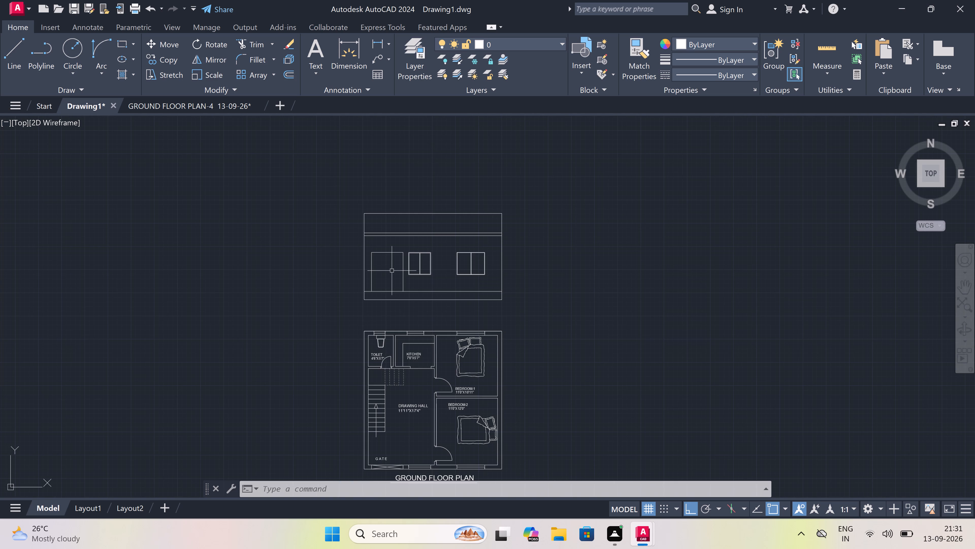
pyautogui.scroll(-1, 392, 271)
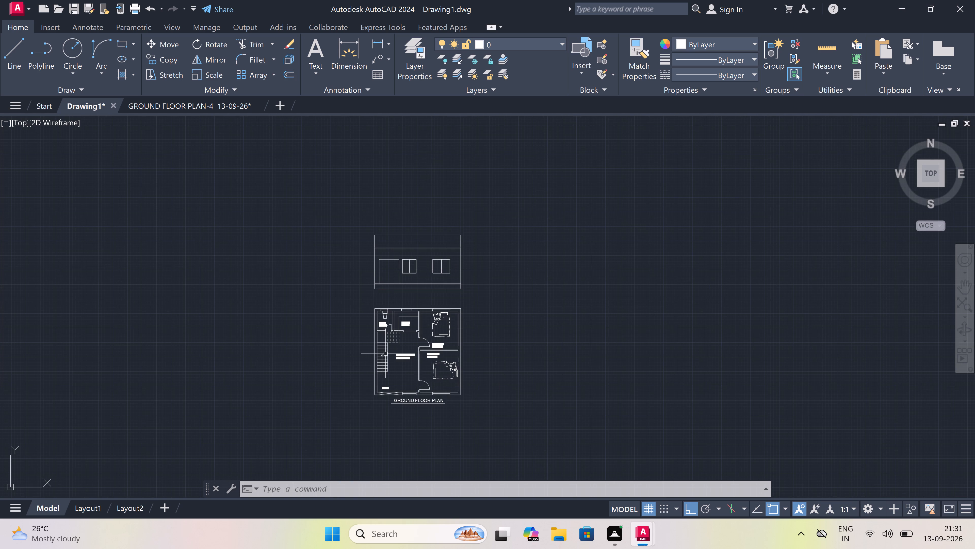
pyautogui.scroll(3, 385, 403)
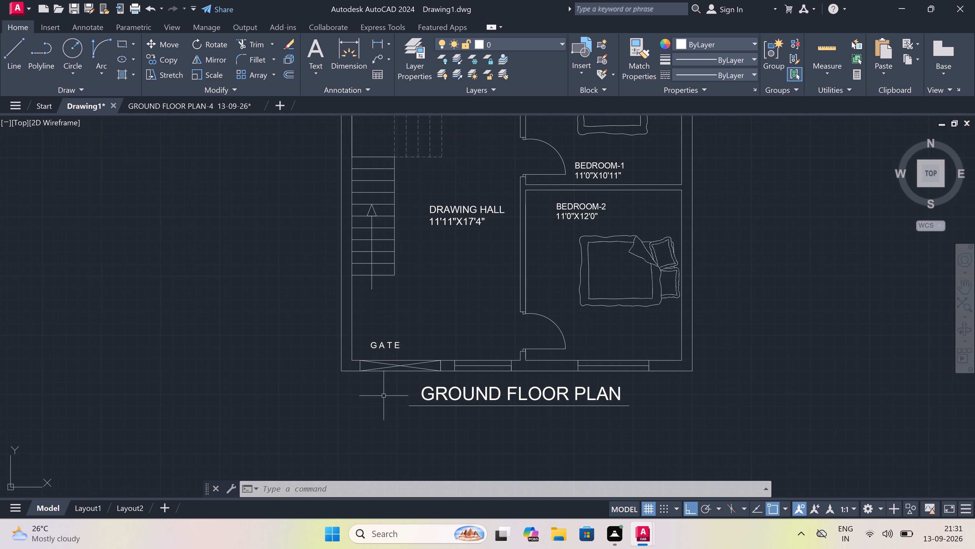
pyautogui.scroll(1, 384, 390)
pyautogui.scroll(-1, 384, 390)
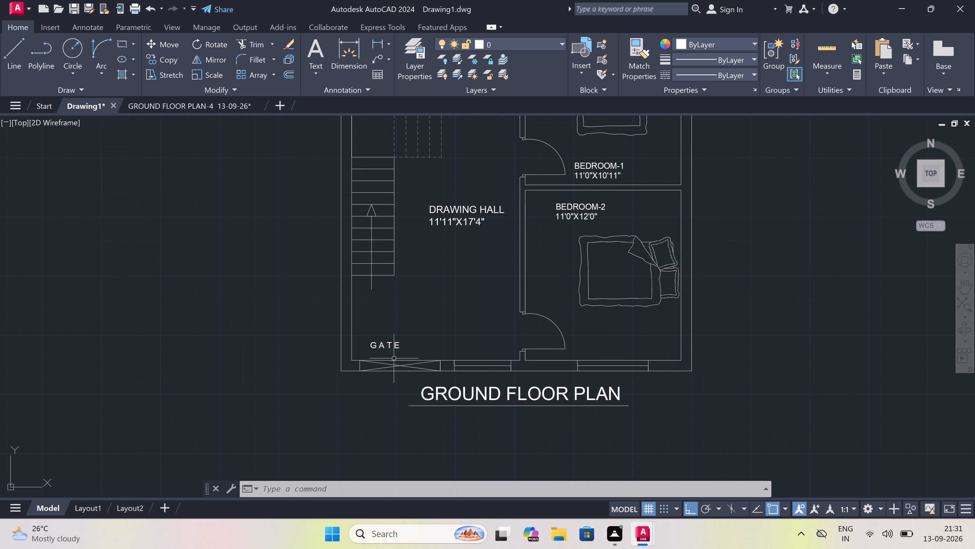
pyautogui.scroll(-1, 345, 360)
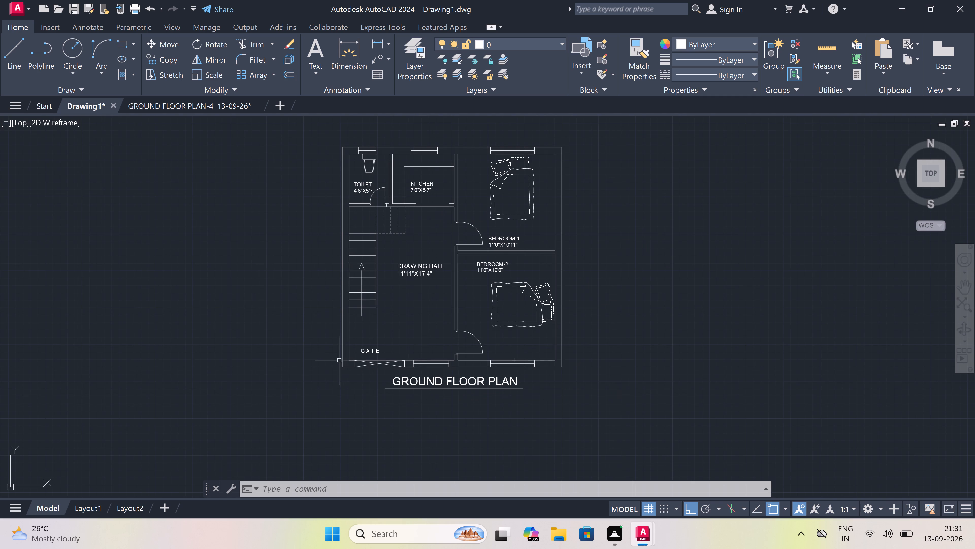
pyautogui.scroll(-1, 331, 360)
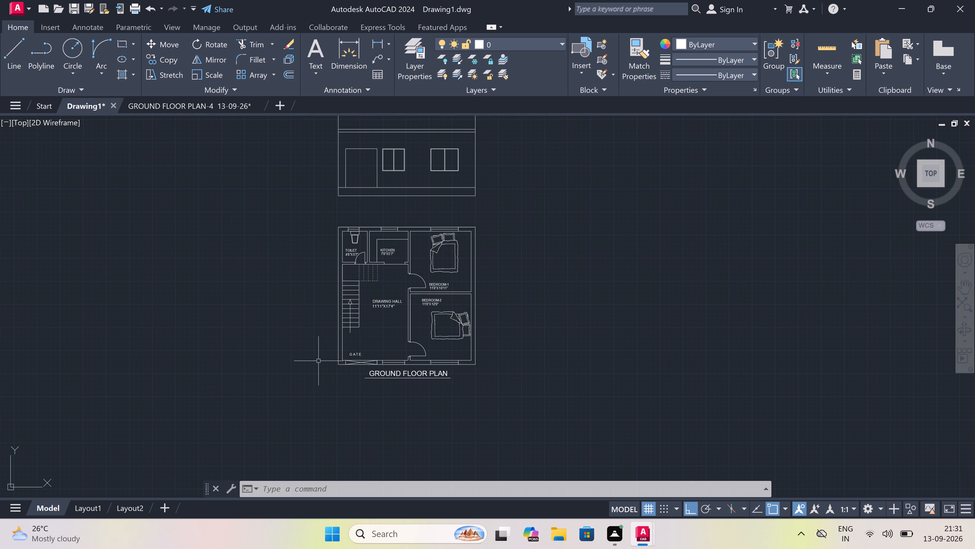
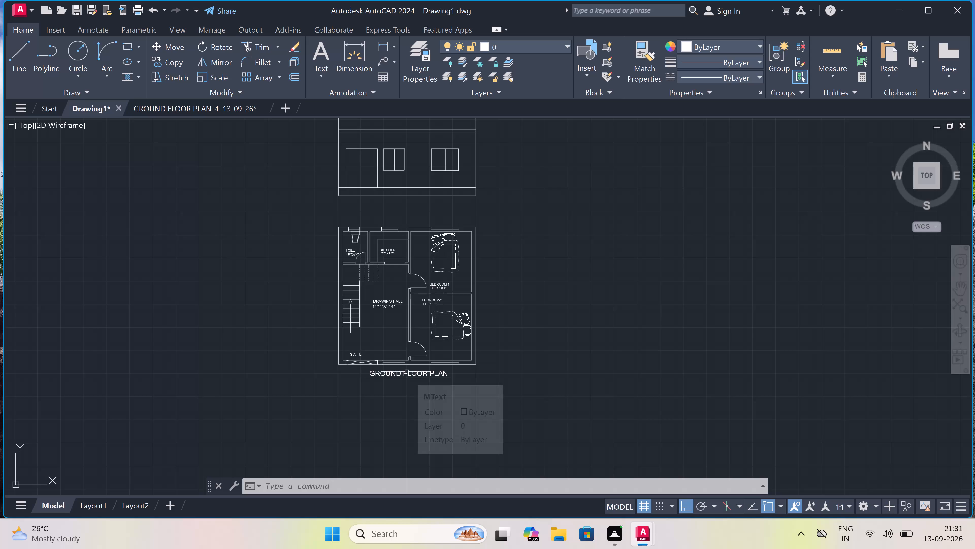
# Delete the upper of the two closely spaced horizontal lines above the door and windows in the front elevation.
pyautogui.scroll(2, 404, 374)
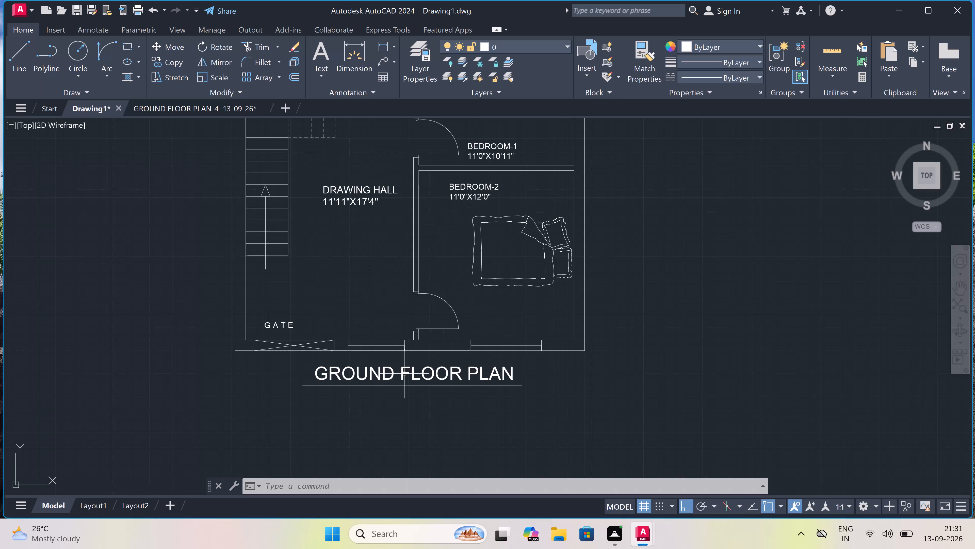
pyautogui.scroll(2, 404, 374)
pyautogui.scroll(-2, 404, 374)
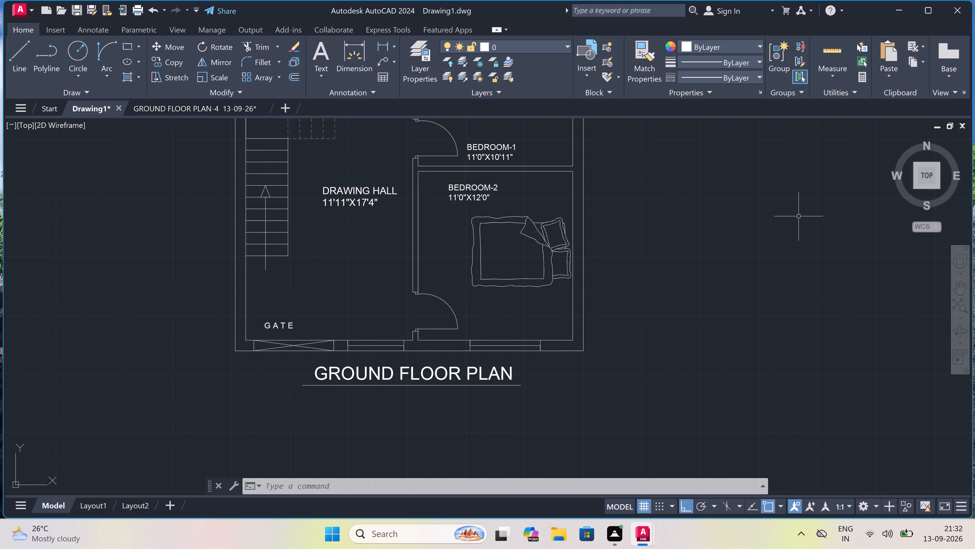
pyautogui.scroll(-4, 686, 296)
pyautogui.scroll(1, 649, 206)
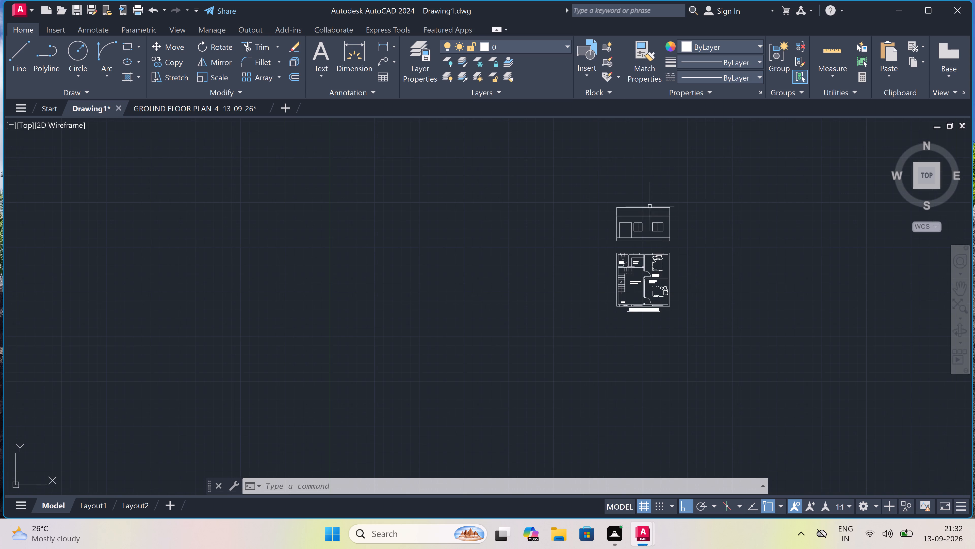
pyautogui.scroll(1, 649, 206)
pyautogui.scroll(-1, 620, 285)
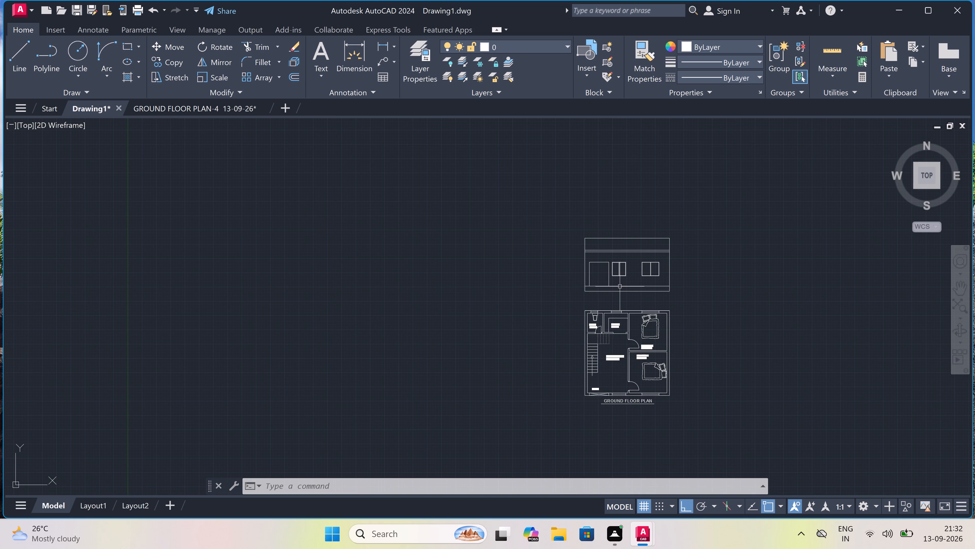
pyautogui.scroll(1, 613, 260)
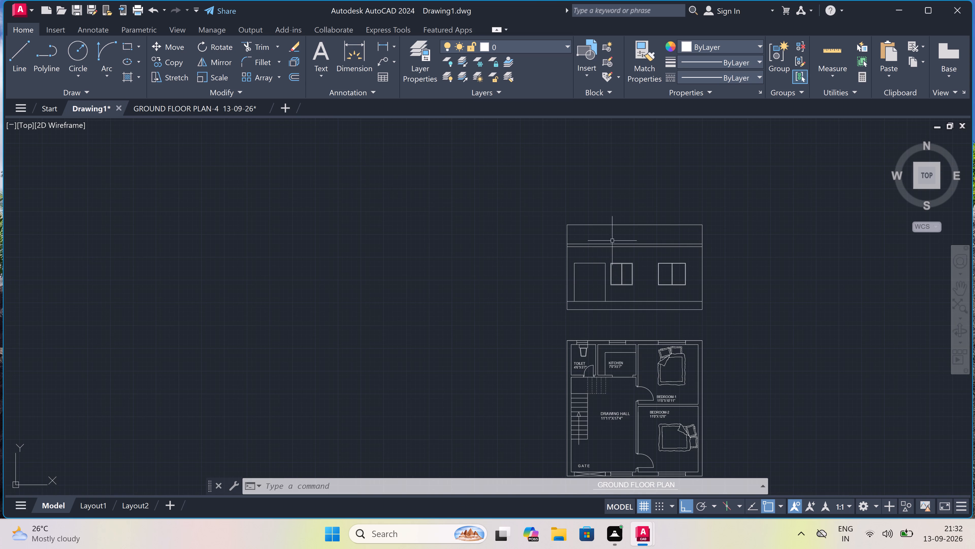
pyautogui.scroll(2, 612, 241)
pyautogui.click(611, 248)
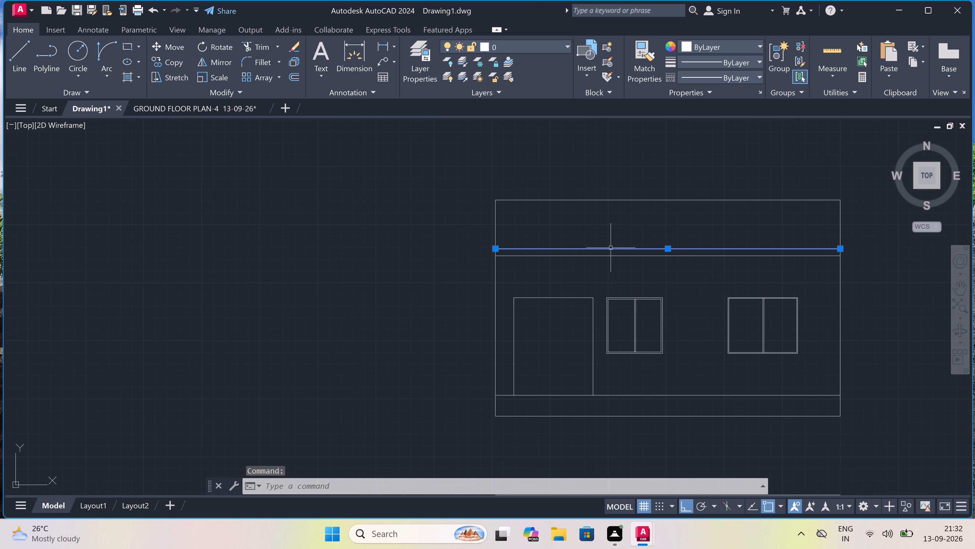
pyautogui.press('Delete')
# Draw a line from the elevation's bottom-left corner a short way outward, continuing vertically up about 16'-8" past the roof line.
pyautogui.write('L')
pyautogui.press('space')
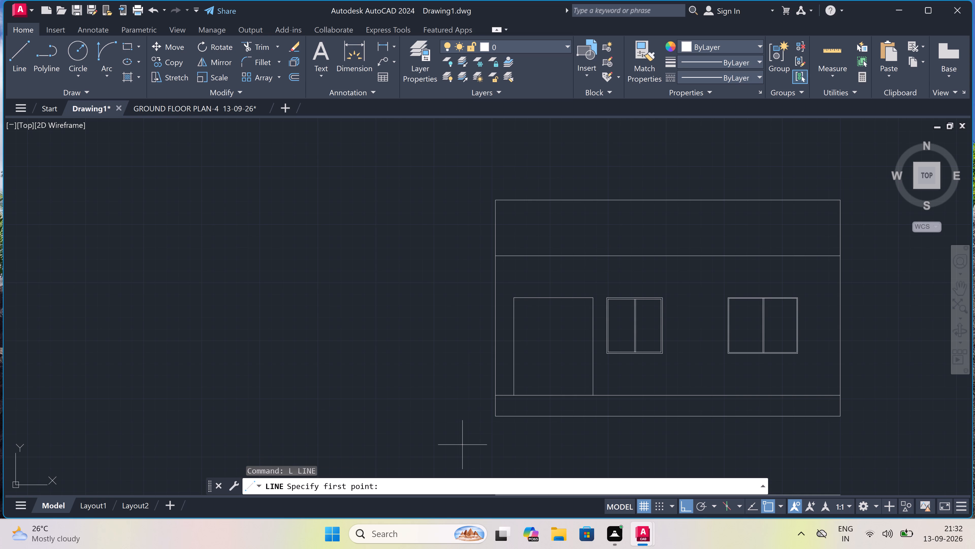
pyautogui.click(494, 416)
pyautogui.click(462, 414)
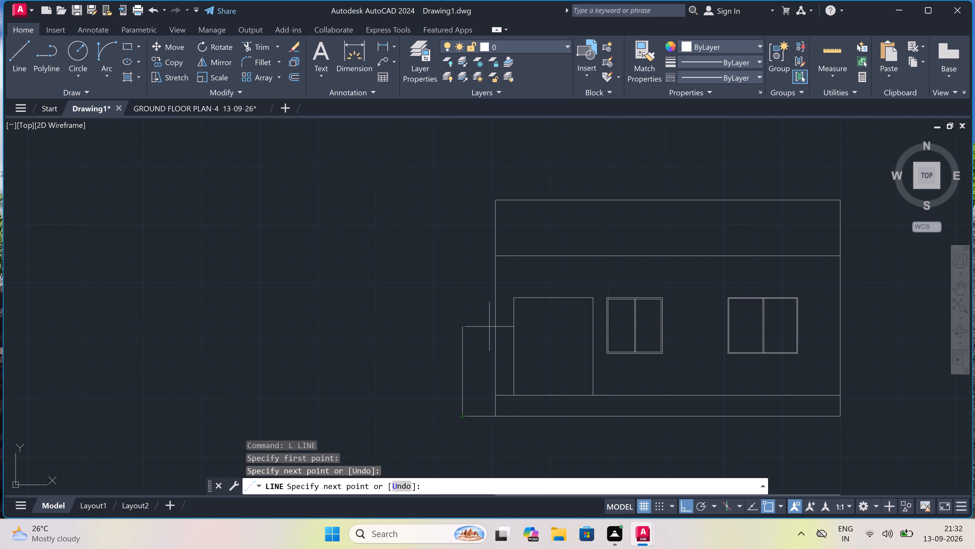
pyautogui.click(468, 182)
pyautogui.press('Escape')
# Draw a line from the elevation's bottom-right corner outward about 1'-11", continuing vertically up past the roof line.
pyautogui.scroll(-4, 461, 209)
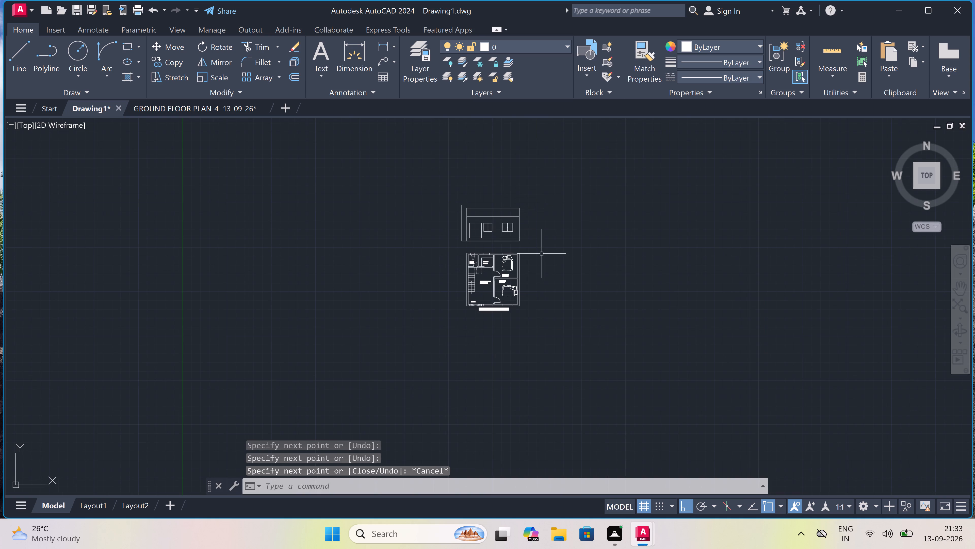
pyautogui.scroll(3, 493, 201)
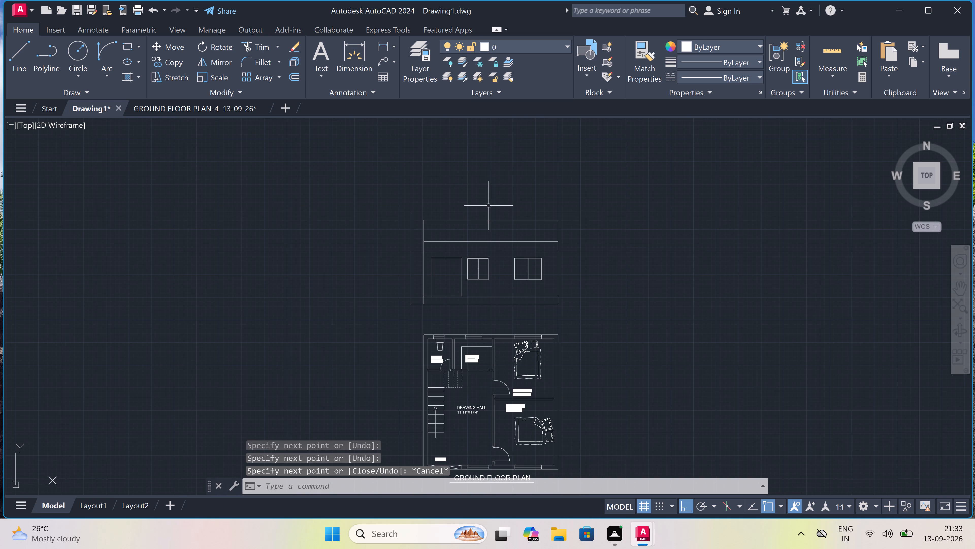
pyautogui.press('space')
pyautogui.scroll(2, 547, 307)
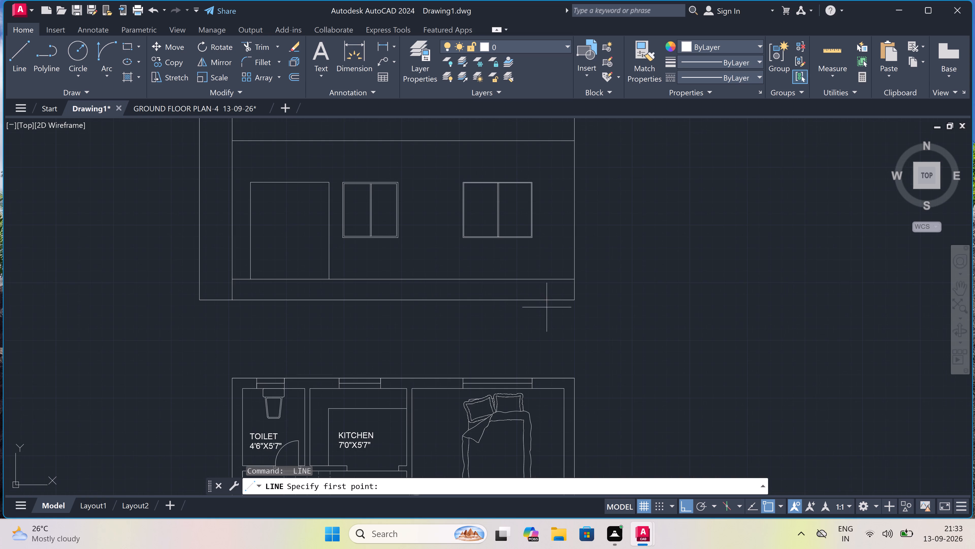
pyautogui.moveTo(578, 299); pyautogui.dragTo(584, 302)
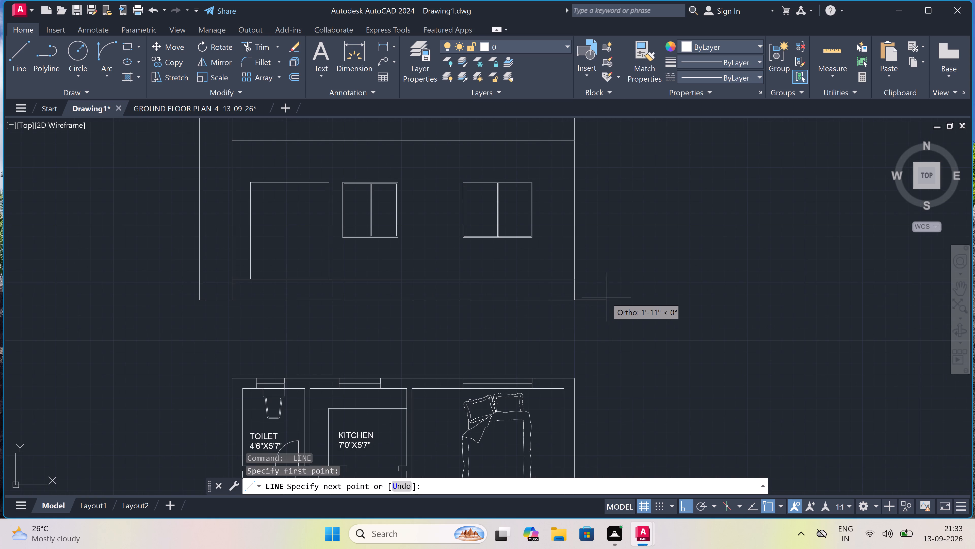
pyautogui.click(606, 297)
pyautogui.scroll(-4, 606, 297)
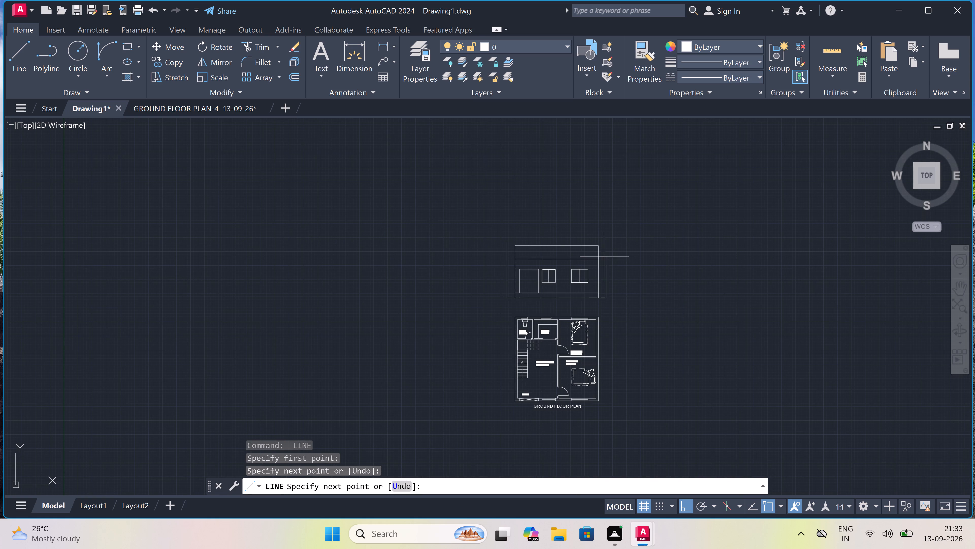
pyautogui.scroll(2, 604, 255)
pyautogui.click(604, 215)
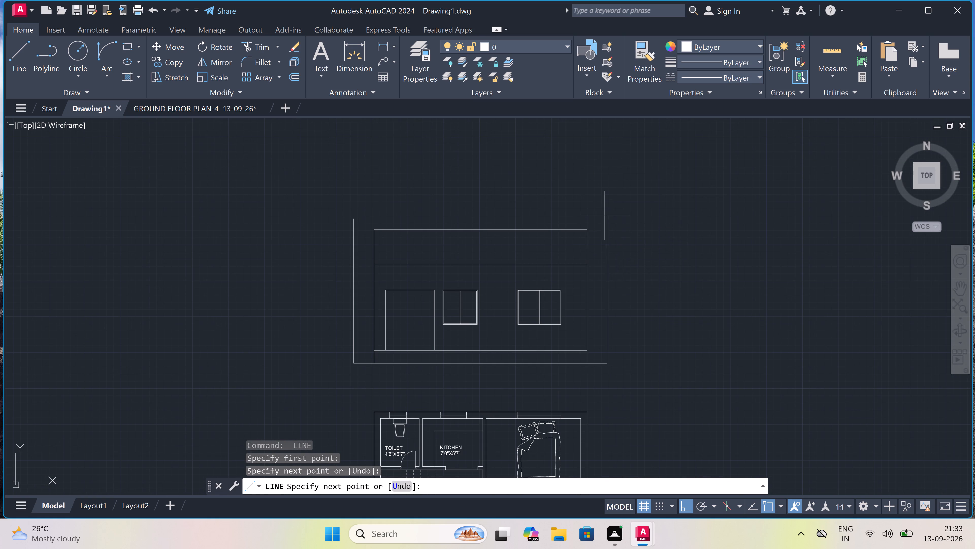
pyautogui.press('Escape')
# Extend the elevation's top line and the horizontal line below it to the outer vertical lines on both sides.
pyautogui.press('e')
pyautogui.press('x')
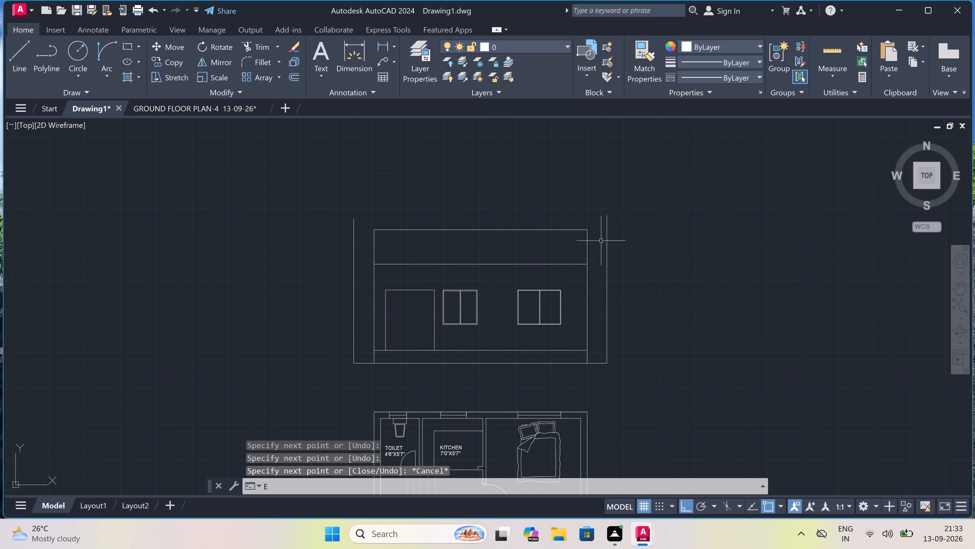
pyautogui.press('space')
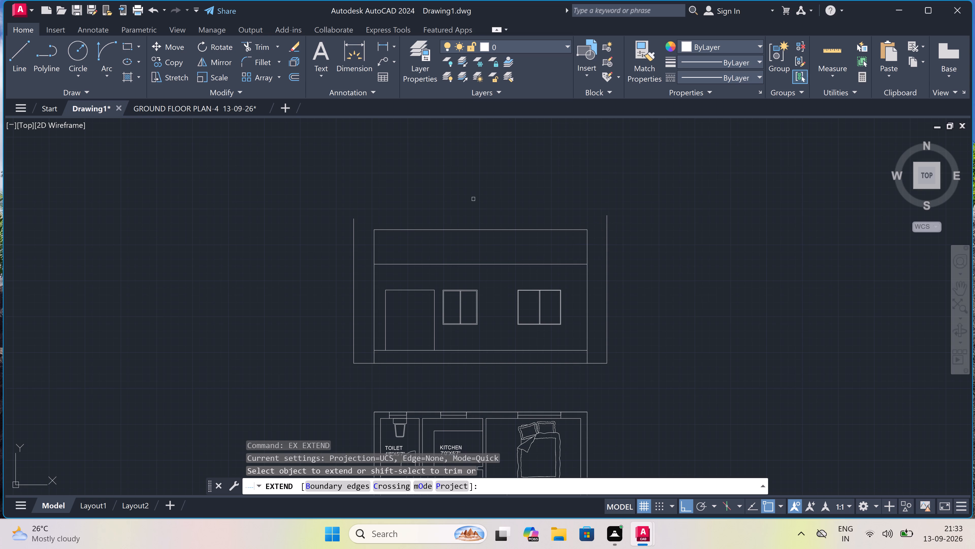
pyautogui.click(455, 213)
pyautogui.click(378, 268)
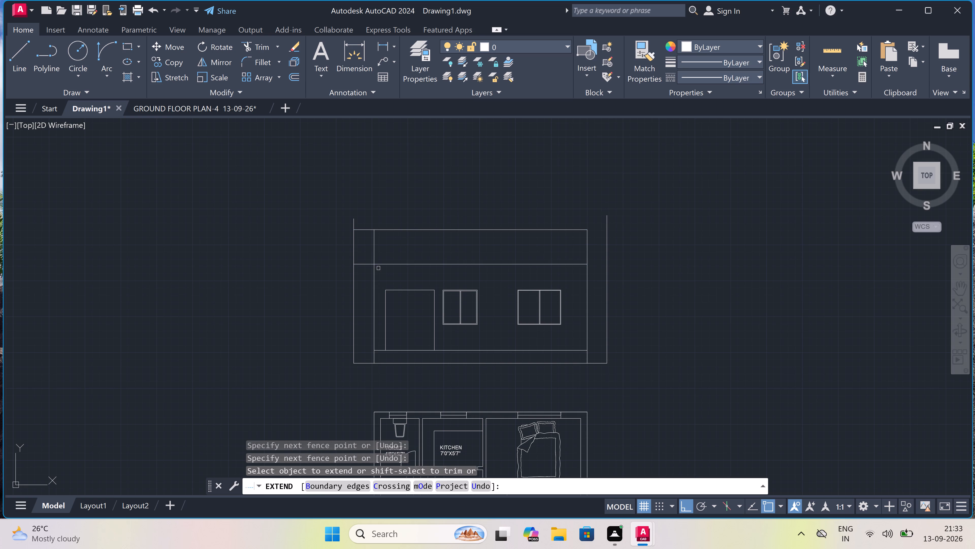
pyautogui.click(577, 278)
pyautogui.click(579, 210)
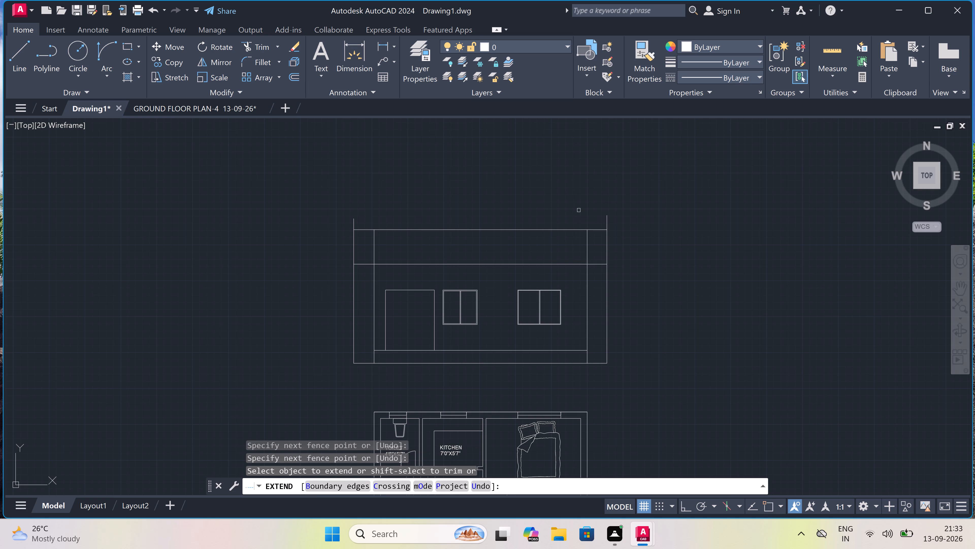
pyautogui.press('Escape')
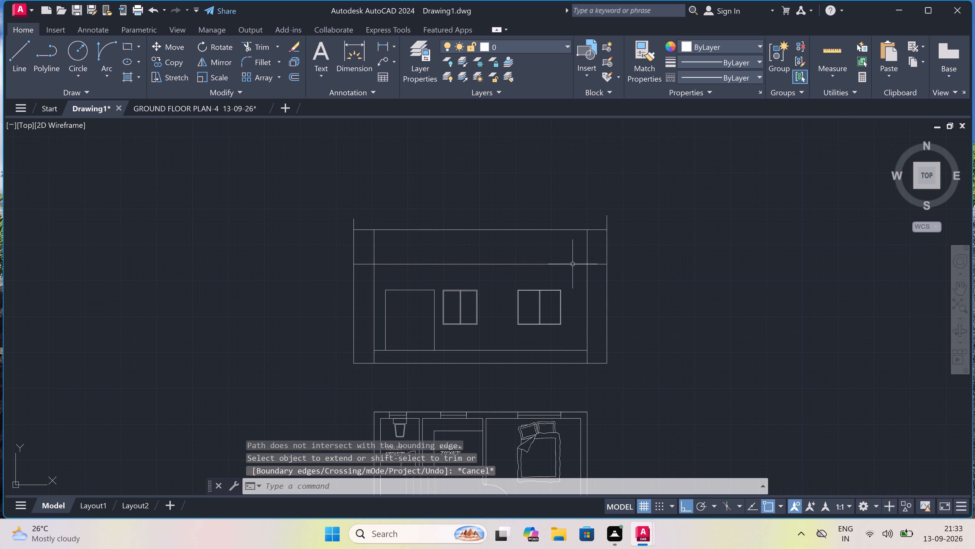
# At the elevation's right end, trim the outer vertical above the top line and the wall line inside the roof band.
pyautogui.press('t')
pyautogui.press('r')
pyautogui.press('space')
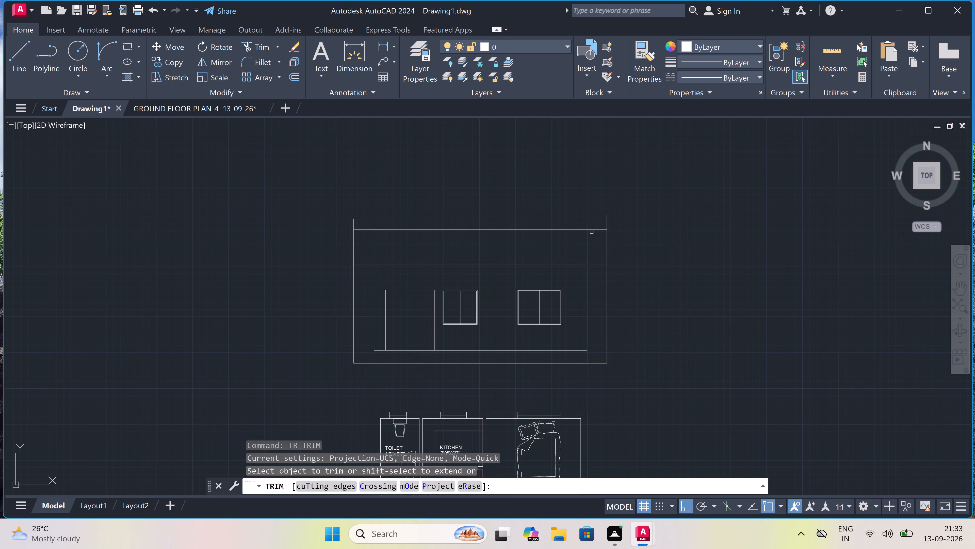
pyautogui.scroll(3, 597, 226)
pyautogui.moveTo(602, 219); pyautogui.dragTo(620, 224)
pyautogui.click(673, 226)
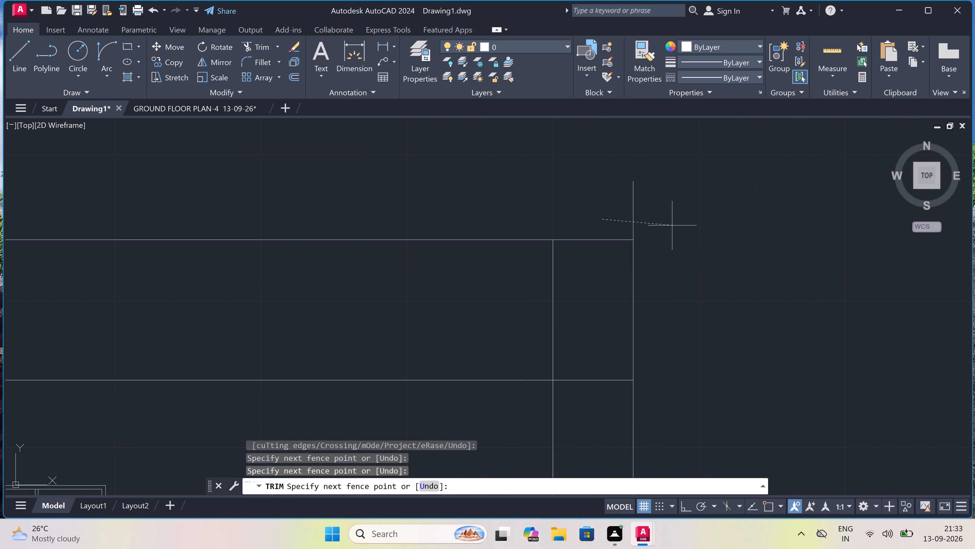
pyautogui.scroll(-4, 673, 226)
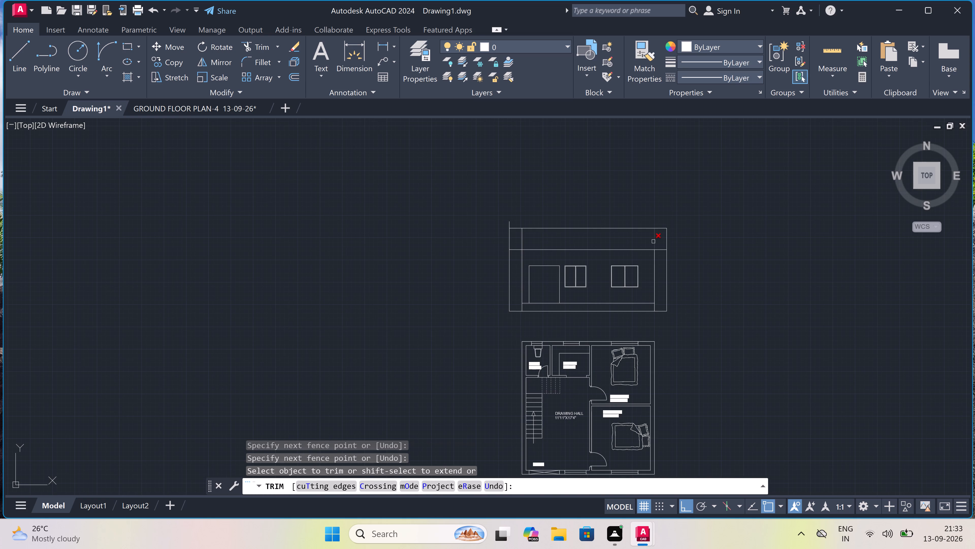
pyautogui.scroll(3, 653, 240)
pyautogui.click(653, 239)
pyautogui.scroll(-3, 653, 239)
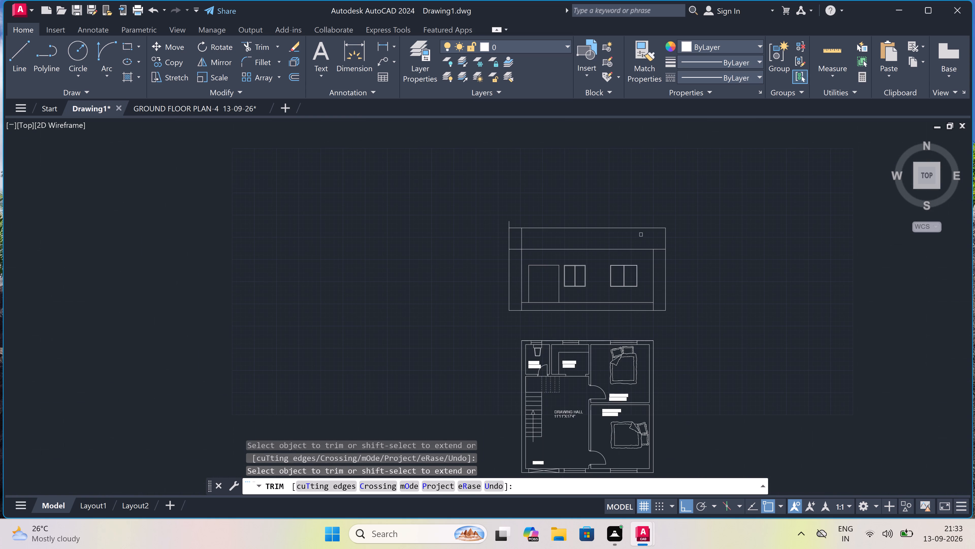
# At the elevation's left end, trim the outer vertical above the top line and the wall line inside the roof band.
pyautogui.scroll(3, 505, 230)
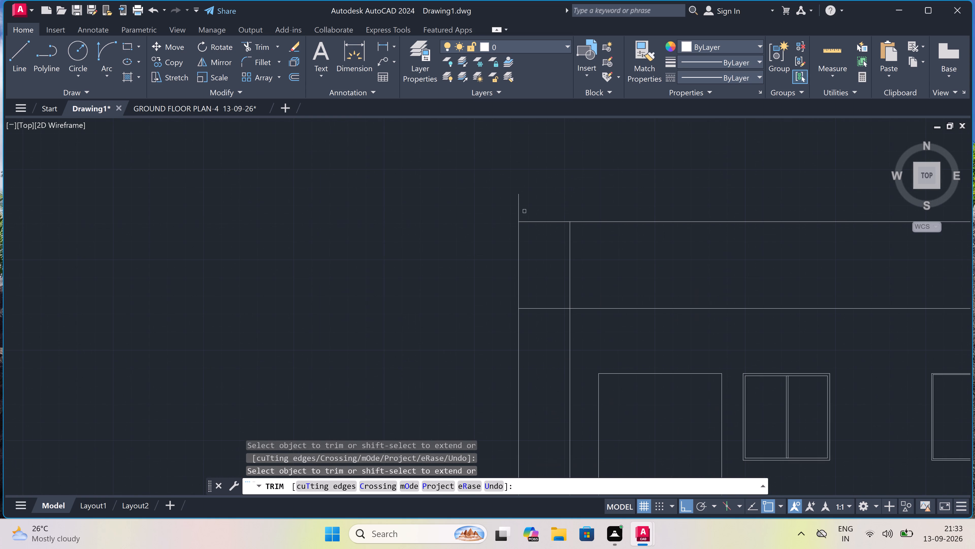
pyautogui.click(526, 201)
pyautogui.click(503, 207)
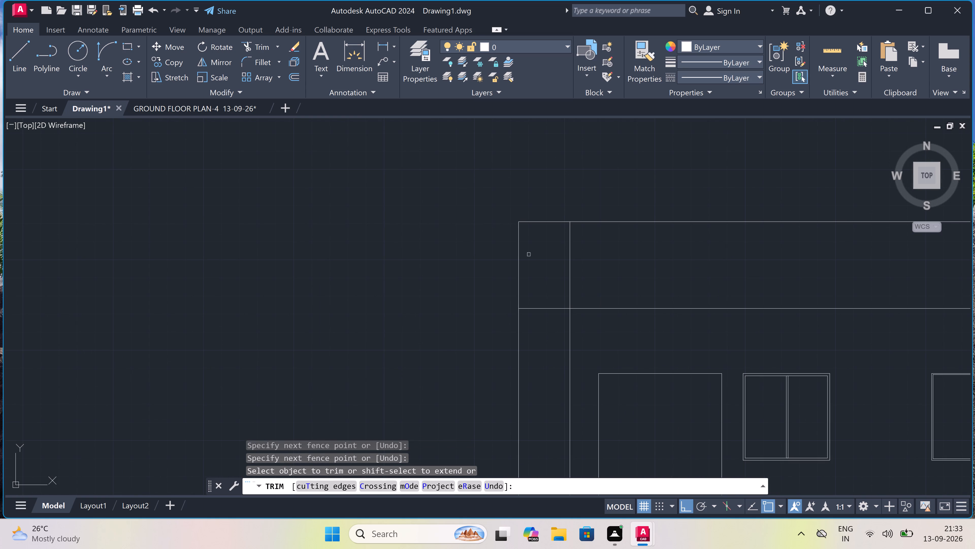
pyautogui.click(574, 268)
pyautogui.click(555, 268)
# Trim away the left outer vertical below the roof band and the base line projecting beyond the left wall.
pyautogui.scroll(-4, 555, 267)
pyautogui.scroll(1, 551, 281)
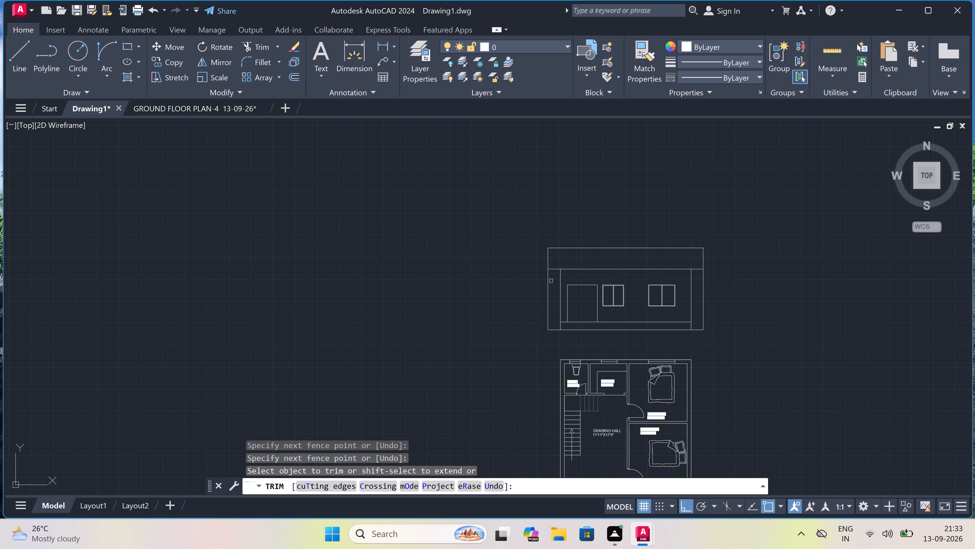
pyautogui.click(549, 281)
pyautogui.scroll(2, 551, 324)
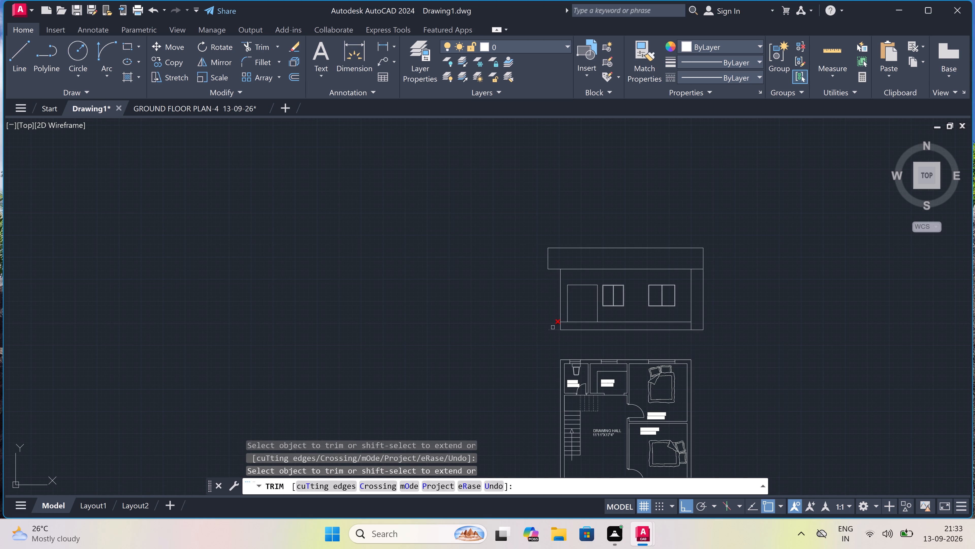
pyautogui.scroll(1, 551, 324)
pyautogui.moveTo(550, 331); pyautogui.dragTo(547, 341)
pyautogui.click(535, 351)
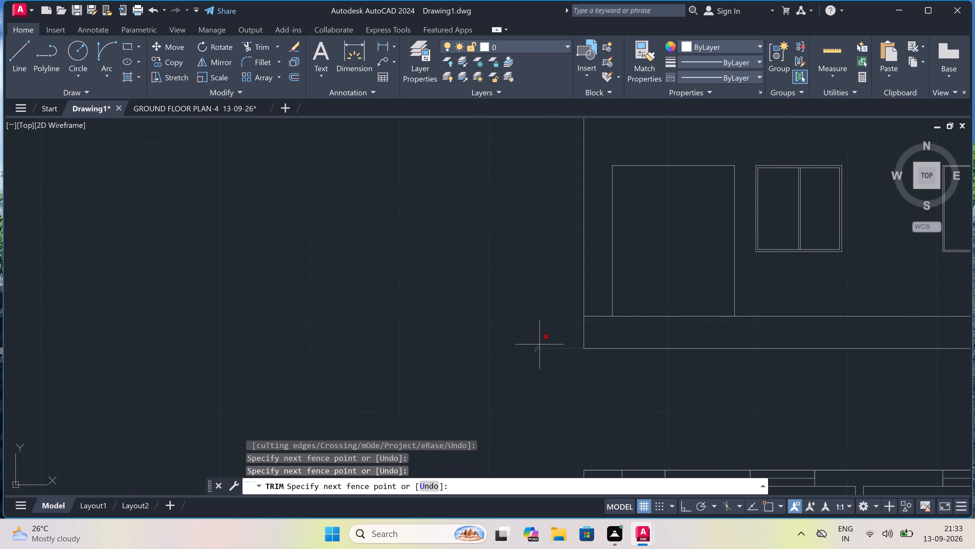
pyautogui.click(542, 341)
pyautogui.scroll(-4, 542, 341)
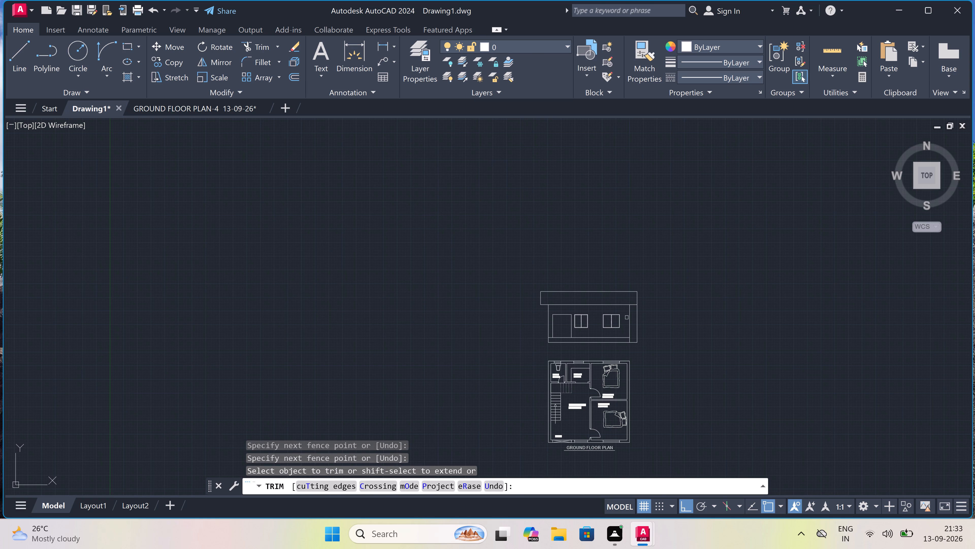
# Trim away the right outer vertical below the roof band and the base line projecting beyond the right wall.
pyautogui.scroll(2, 634, 311)
pyautogui.moveTo(634, 311); pyautogui.dragTo(641, 314)
pyautogui.click(642, 314)
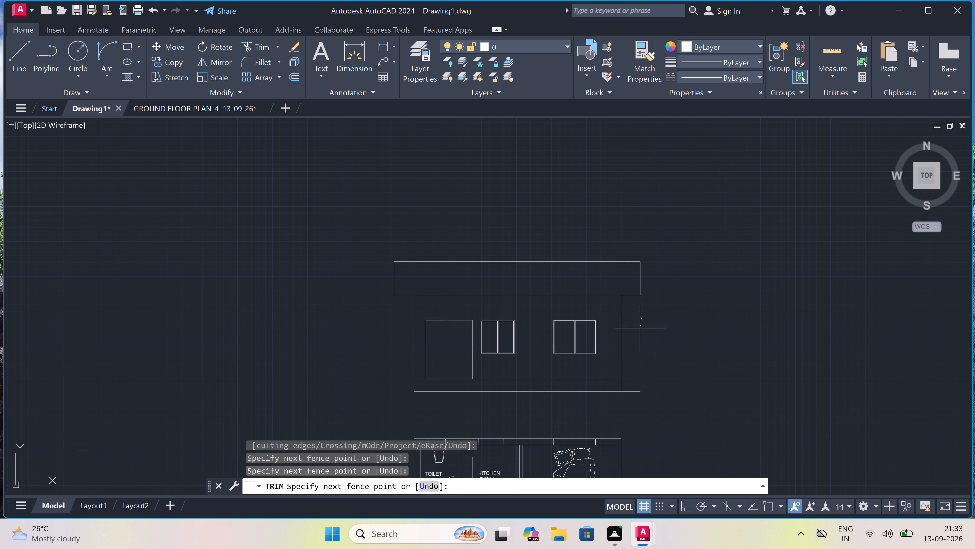
pyautogui.click(626, 398)
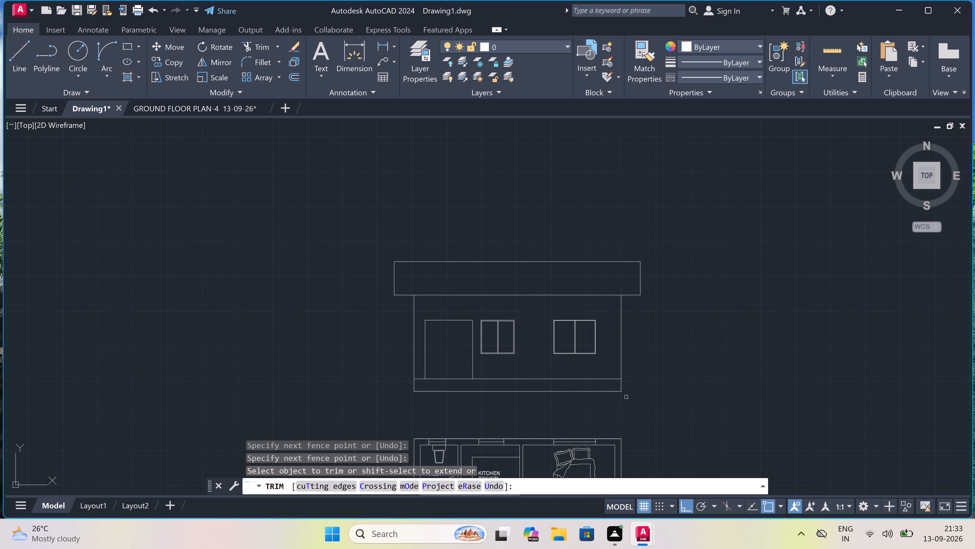
pyautogui.press('Escape')
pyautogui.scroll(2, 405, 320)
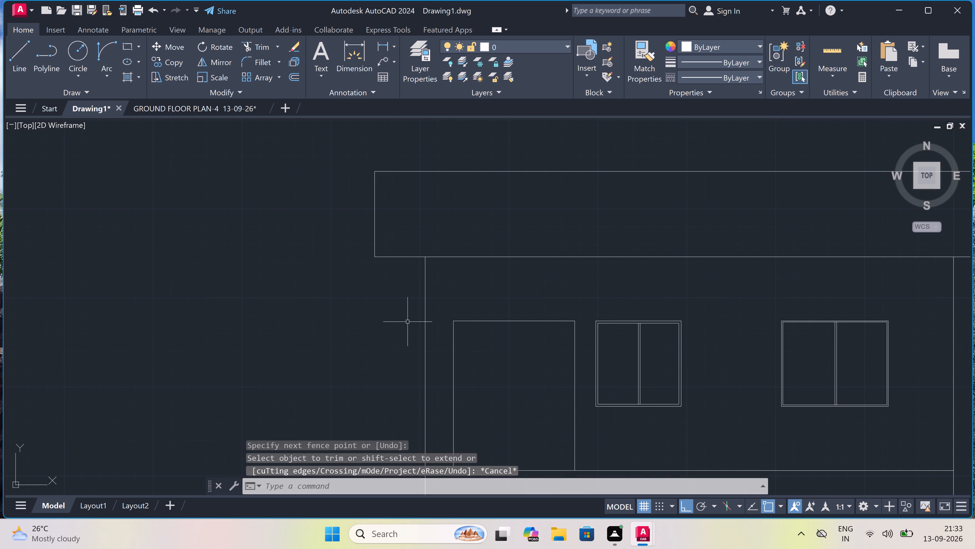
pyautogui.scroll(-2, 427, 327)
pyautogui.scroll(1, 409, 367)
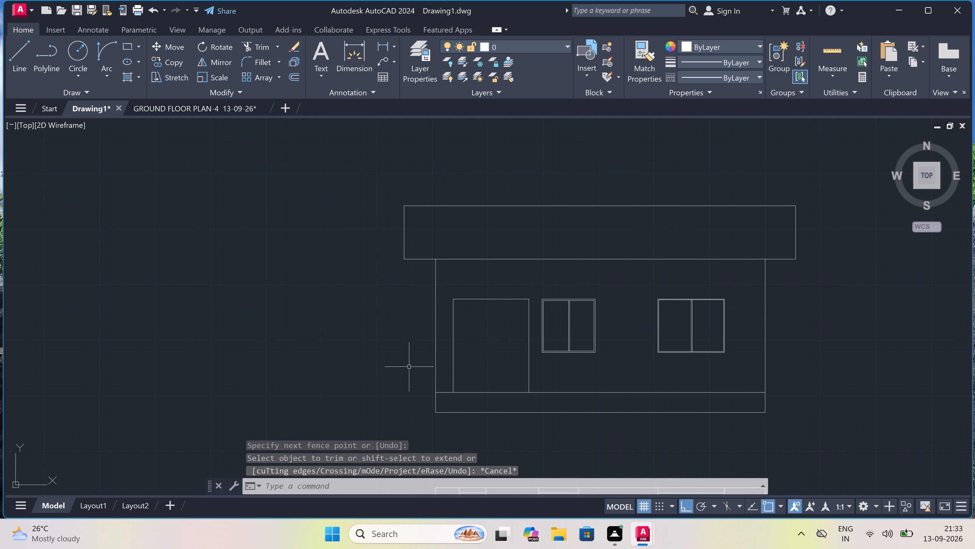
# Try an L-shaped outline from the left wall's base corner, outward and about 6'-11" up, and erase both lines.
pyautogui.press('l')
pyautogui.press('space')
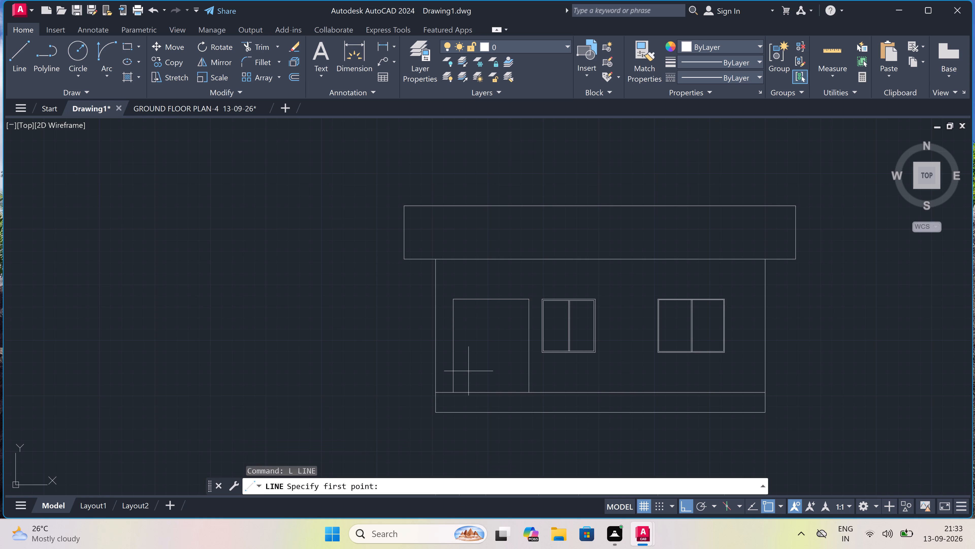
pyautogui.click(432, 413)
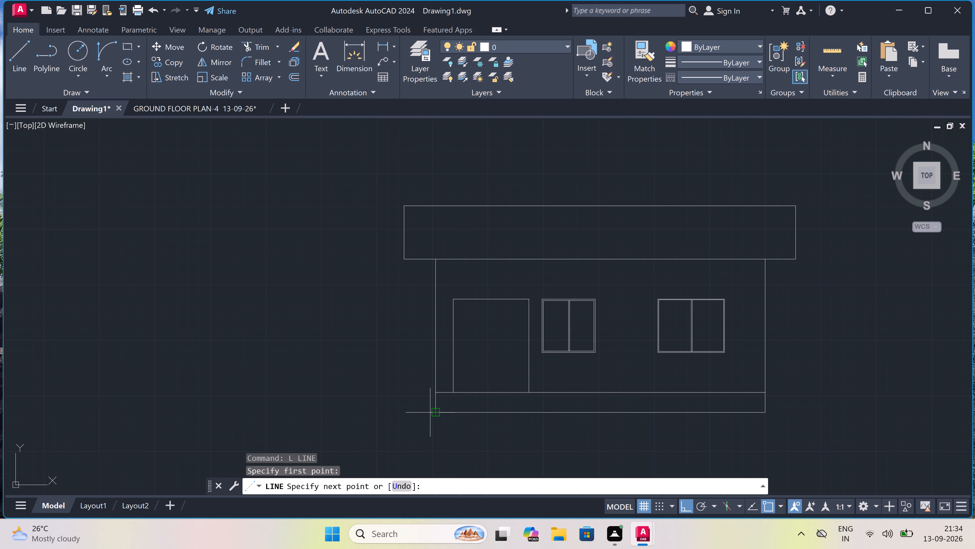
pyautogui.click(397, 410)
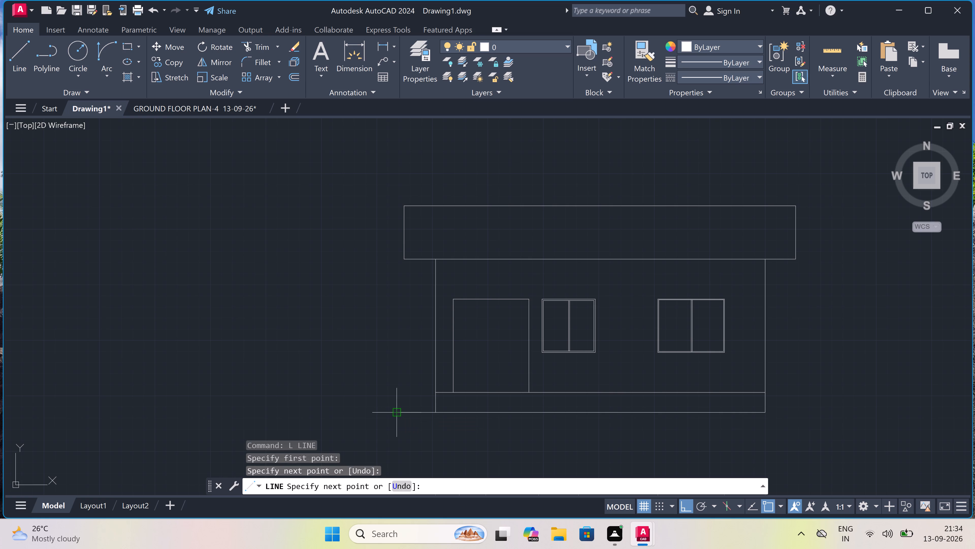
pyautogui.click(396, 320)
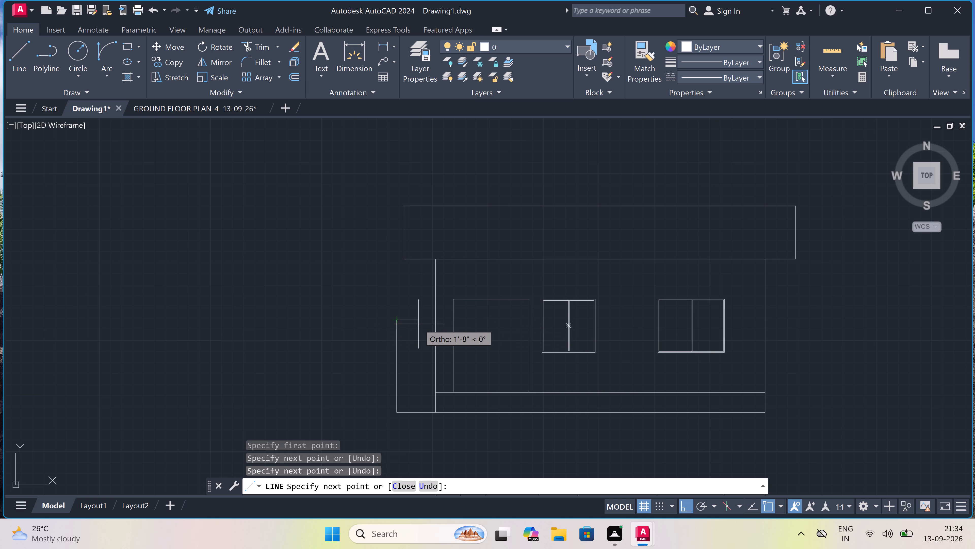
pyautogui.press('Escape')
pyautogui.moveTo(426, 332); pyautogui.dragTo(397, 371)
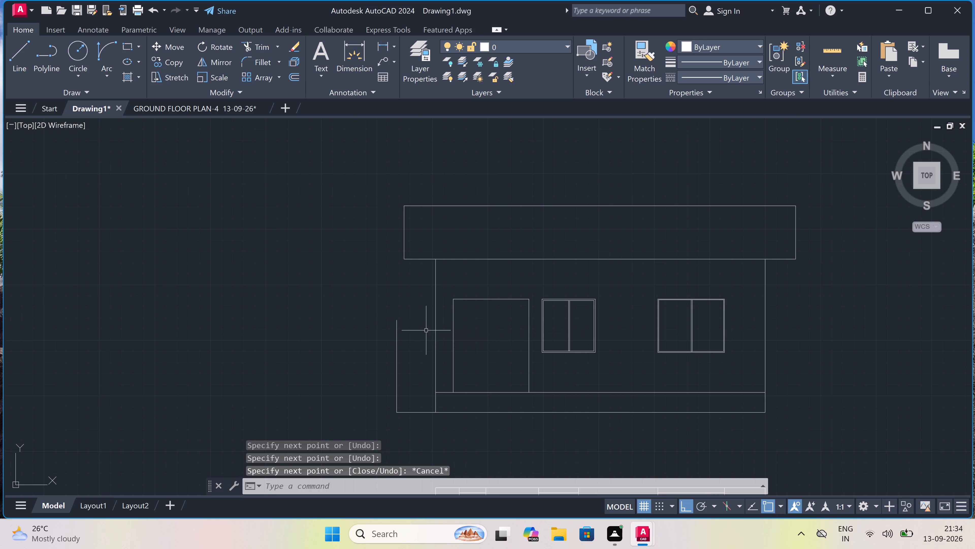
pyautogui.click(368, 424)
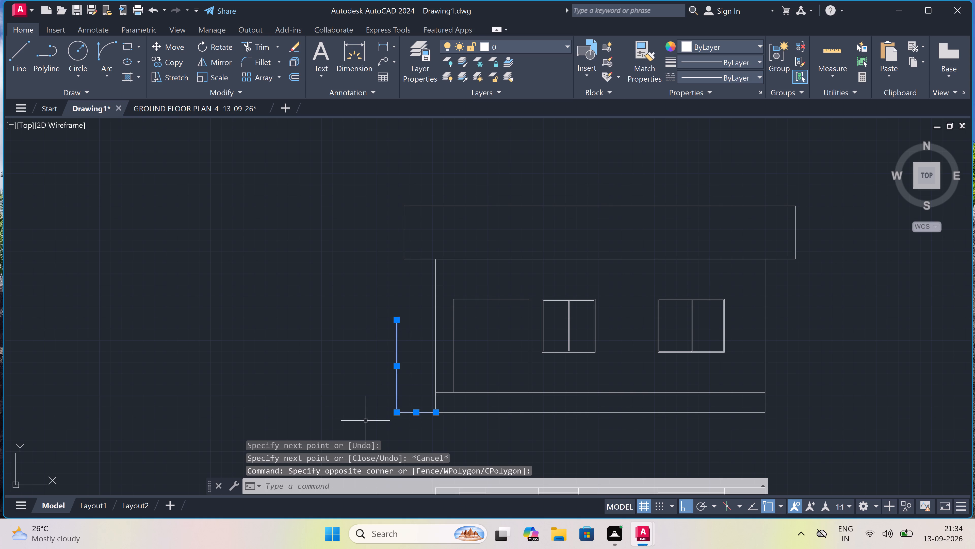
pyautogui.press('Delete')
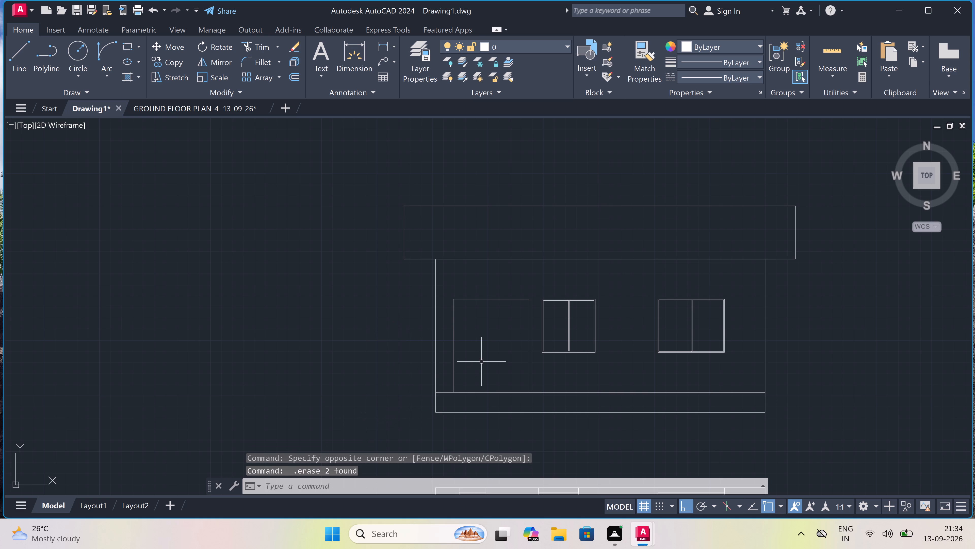
# Copy the door opening's two jambs and head line straight down from the plinth line to the elevation's base line.
pyautogui.click(537, 300)
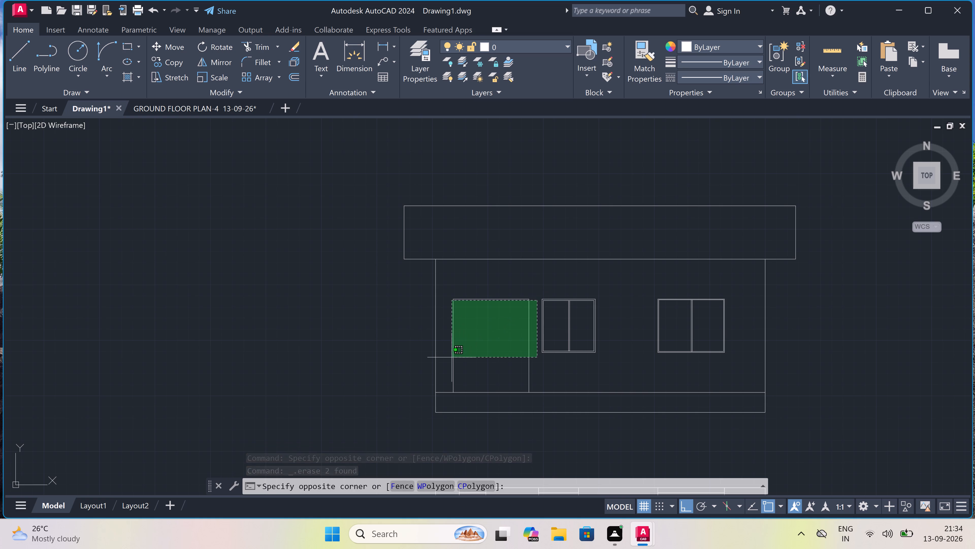
pyautogui.click(447, 358)
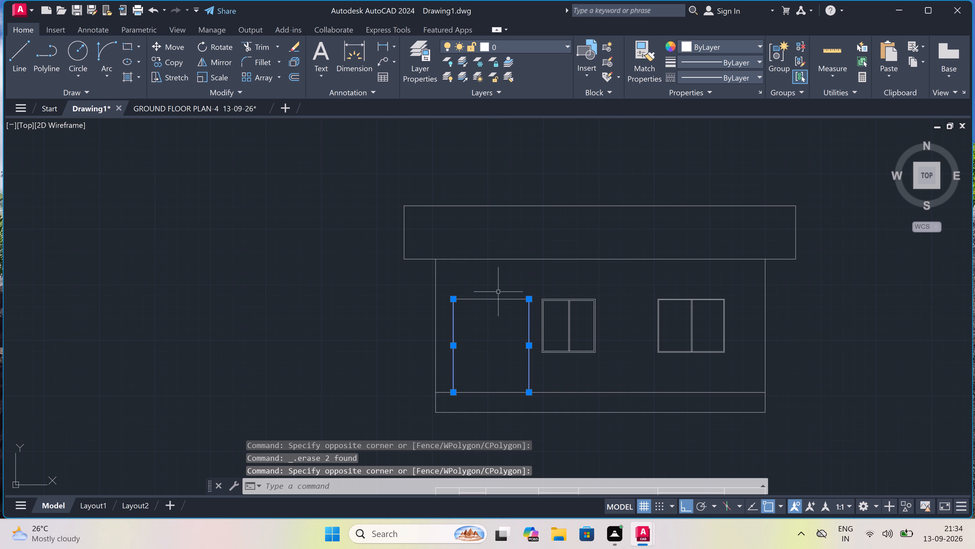
pyautogui.click(490, 301)
pyautogui.click(471, 291)
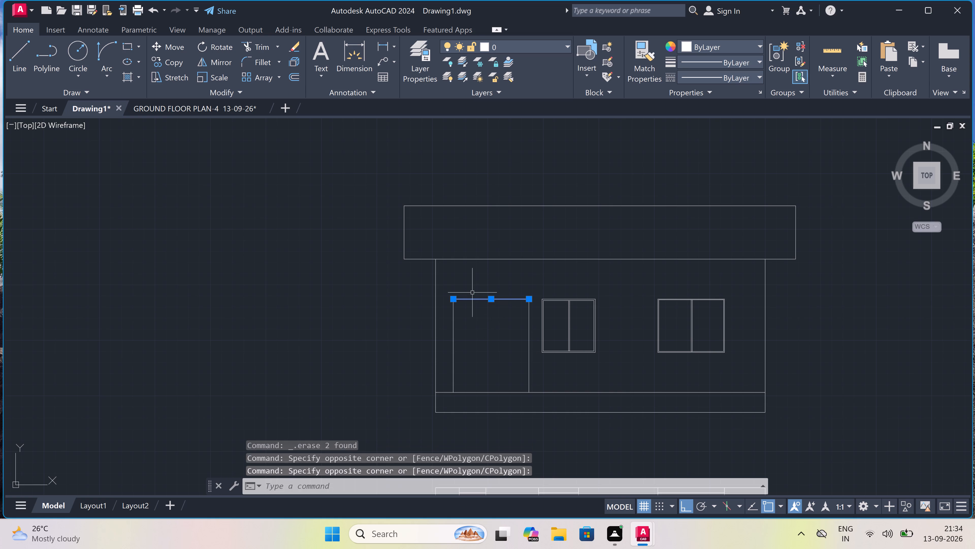
pyautogui.scroll(3, 506, 311)
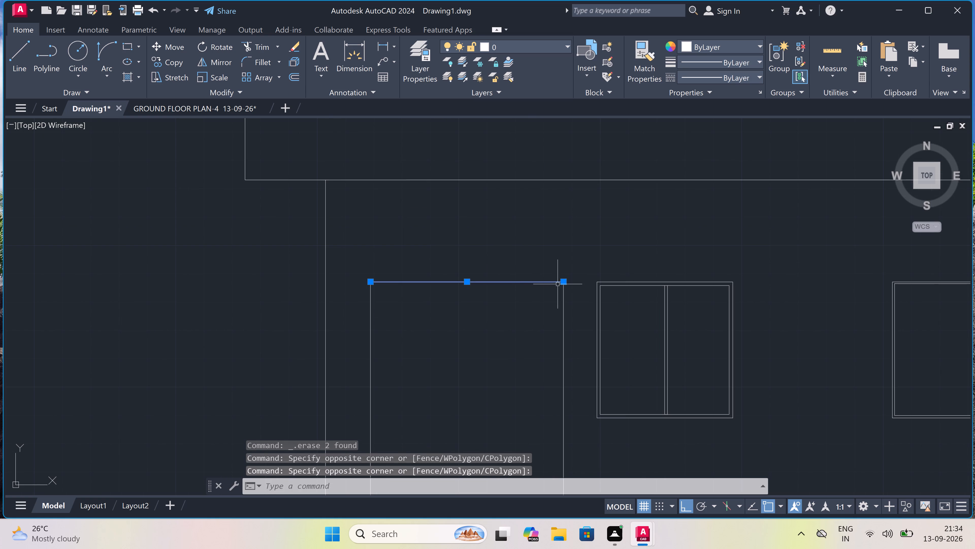
pyautogui.press('Escape')
pyautogui.moveTo(581, 269); pyautogui.dragTo(577, 277)
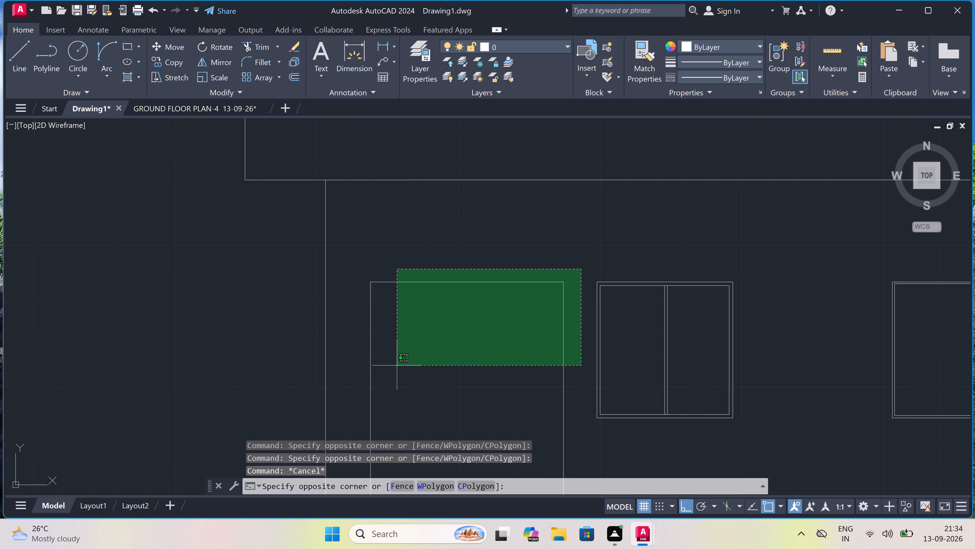
pyautogui.click(360, 360)
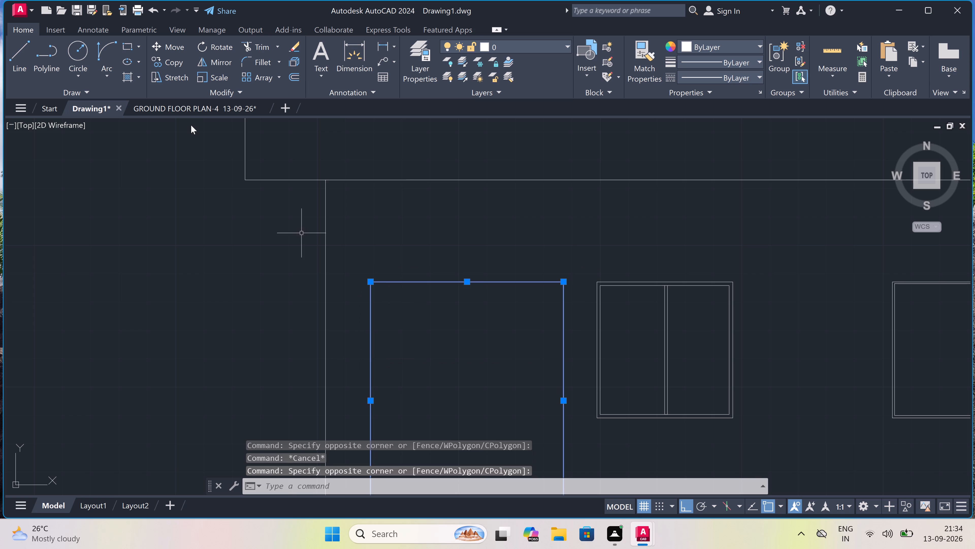
pyautogui.click(154, 57)
pyautogui.scroll(-3, 379, 173)
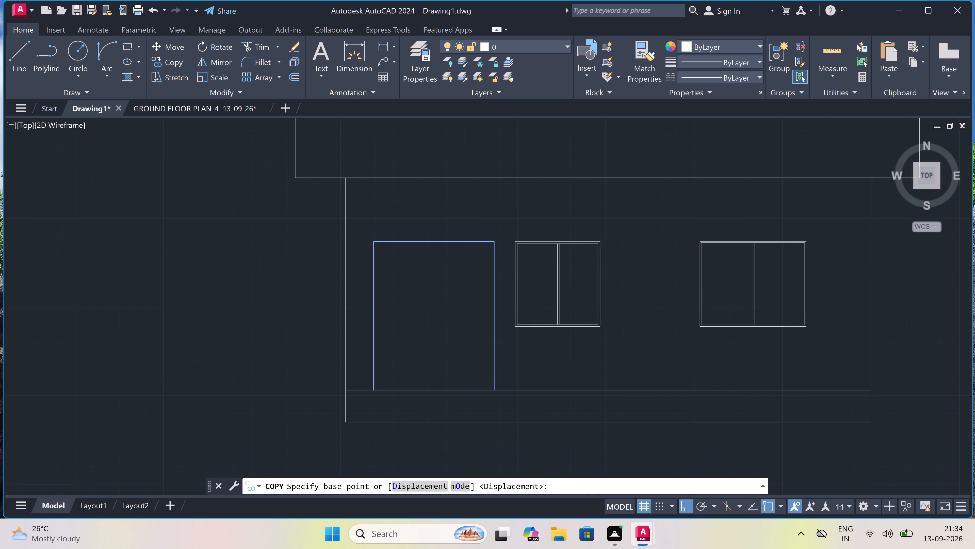
pyautogui.scroll(1, 379, 316)
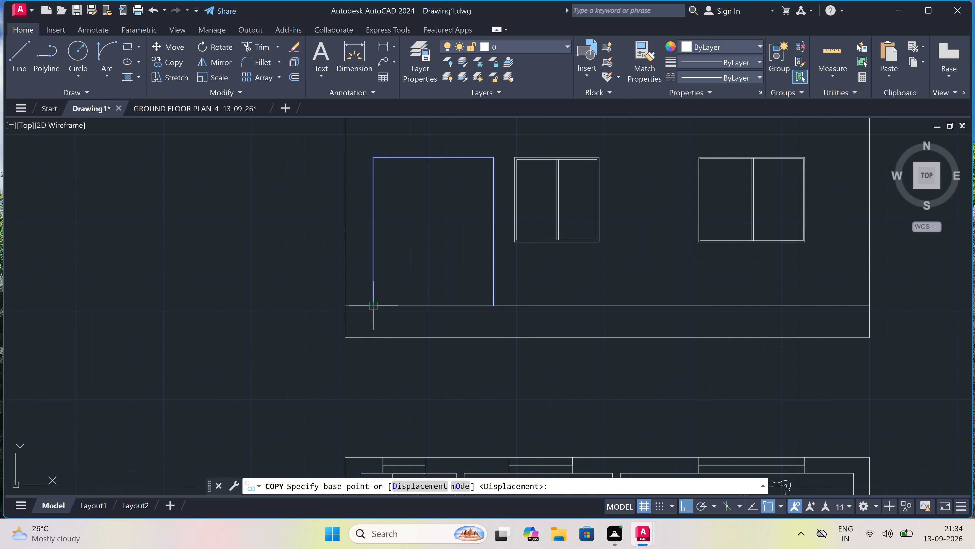
pyautogui.moveTo(371, 303); pyautogui.dragTo(370, 311)
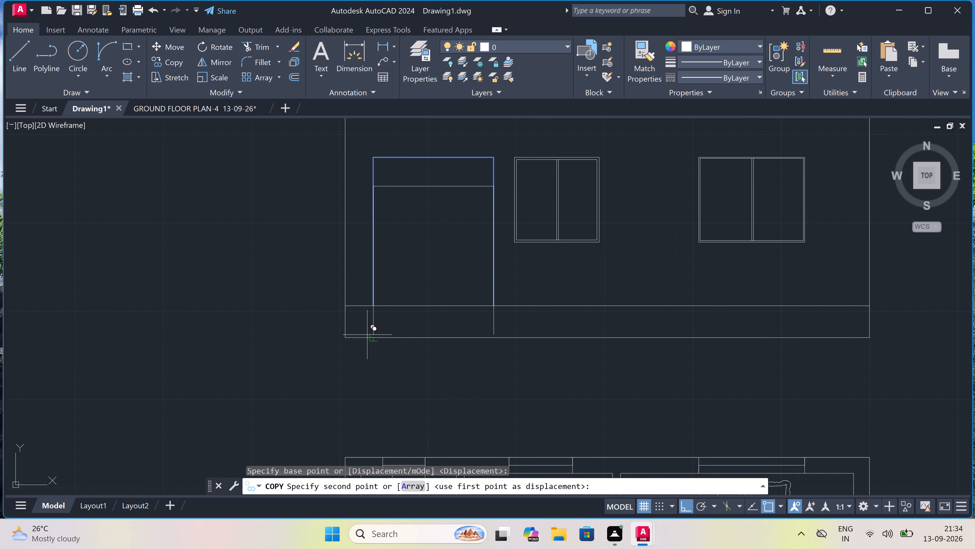
pyautogui.click(370, 336)
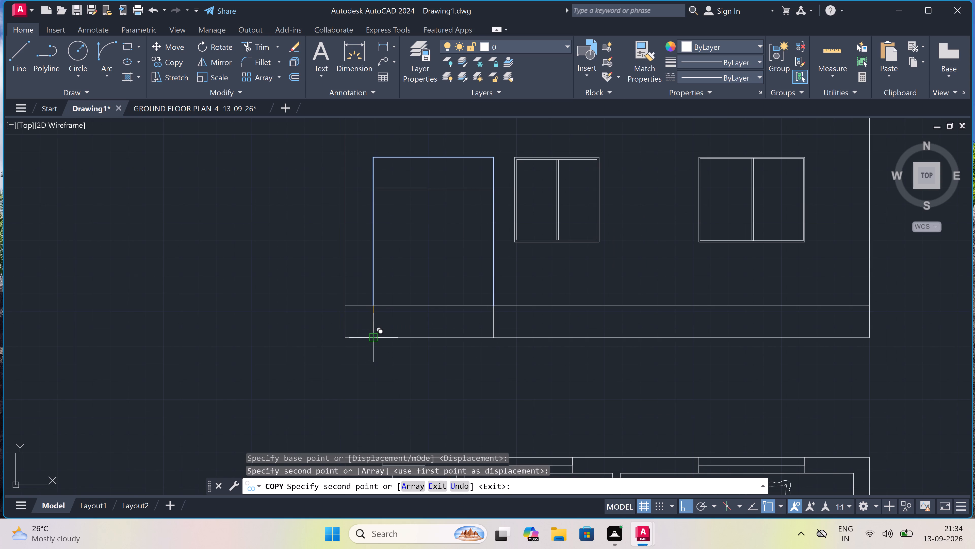
pyautogui.press('Escape')
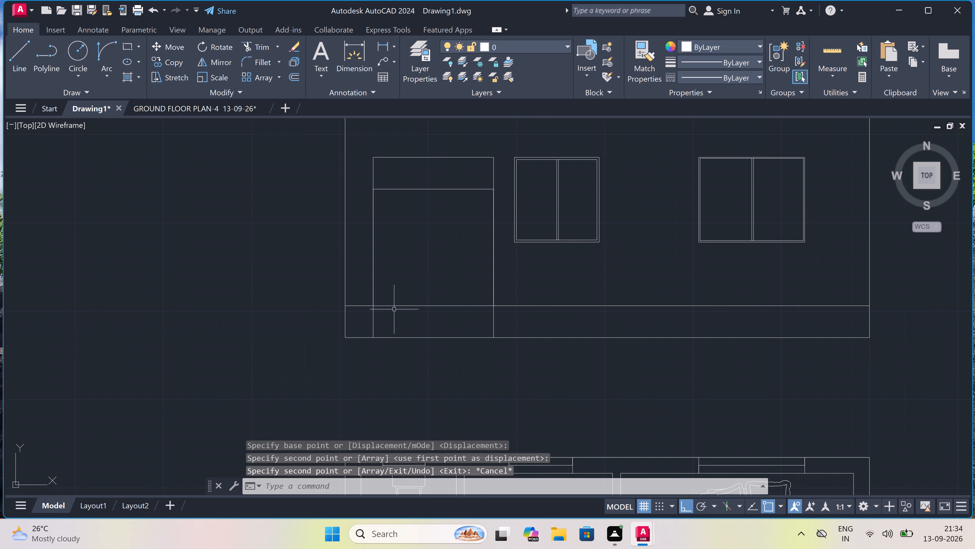
# Erase the original upper head line of the door opening.
pyautogui.moveTo(419, 147); pyautogui.dragTo(416, 154)
pyautogui.click(404, 162)
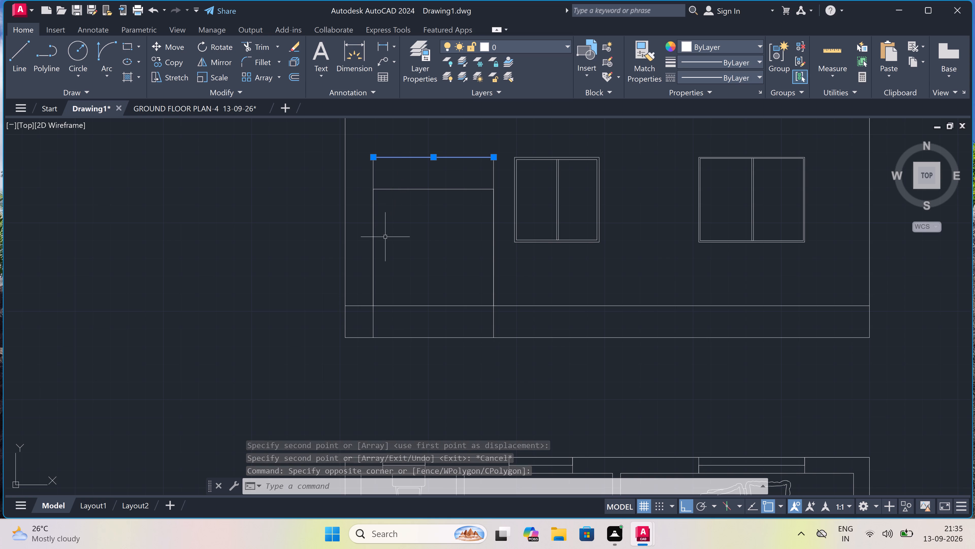
pyautogui.press('Delete')
# Trim both door jambs above the lowered head line and the plinth line crossing the door opening.
pyautogui.write('TR')
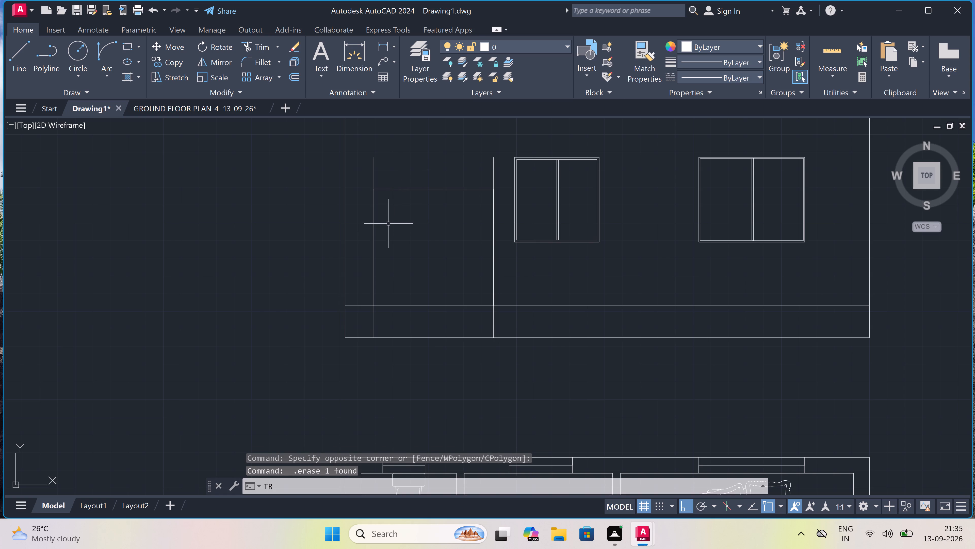
pyautogui.press('space')
pyautogui.click(500, 171)
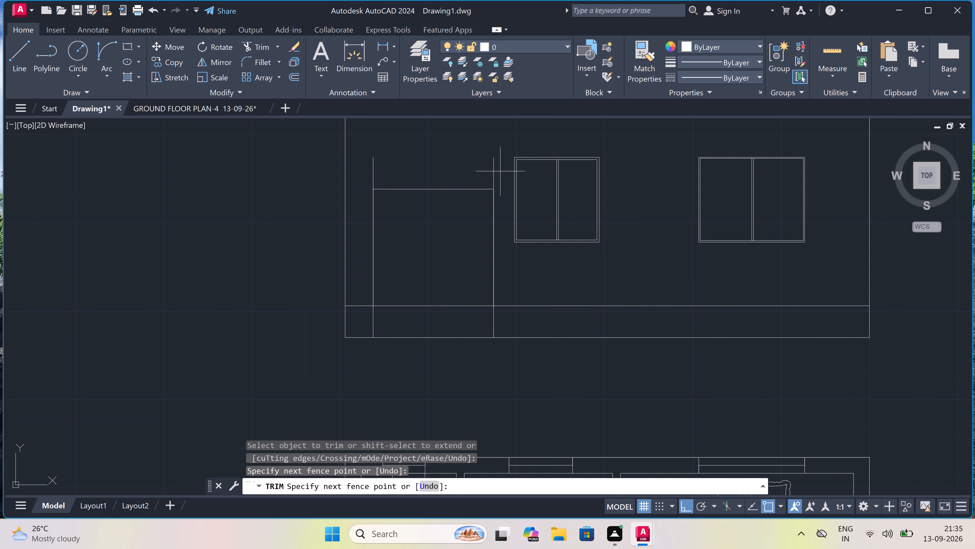
pyautogui.click(373, 170)
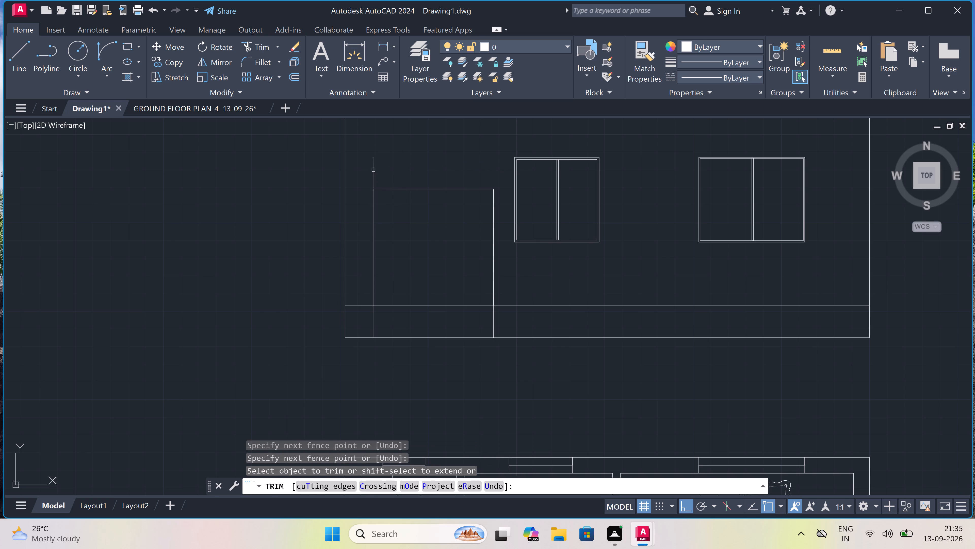
pyautogui.doubleClick(372, 174)
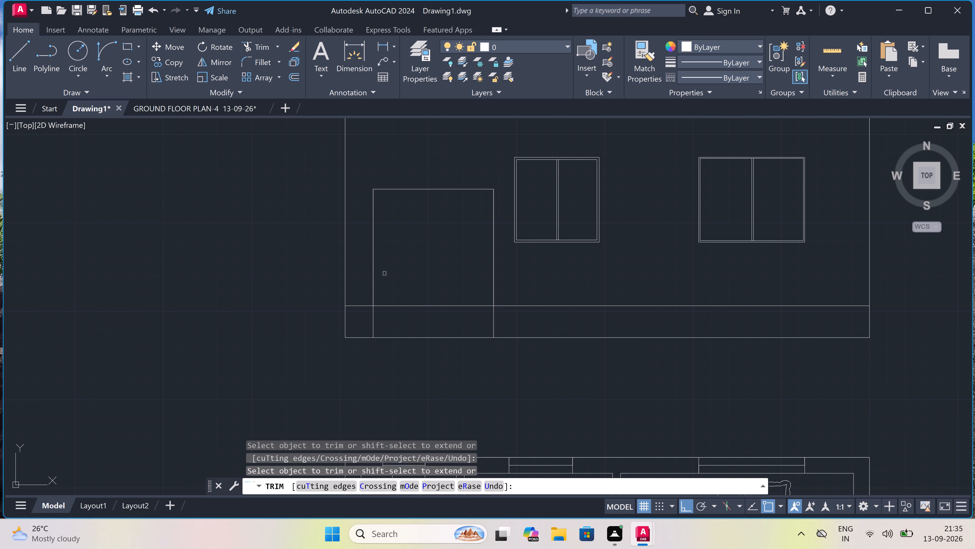
pyautogui.moveTo(393, 324); pyautogui.dragTo(394, 316)
pyautogui.click(400, 272)
pyautogui.scroll(-1, 401, 275)
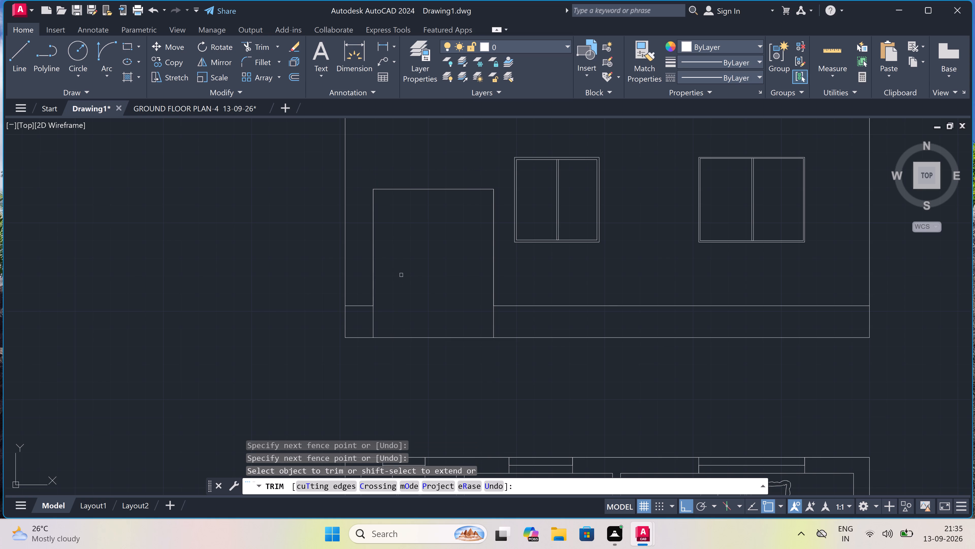
pyautogui.scroll(2, 405, 254)
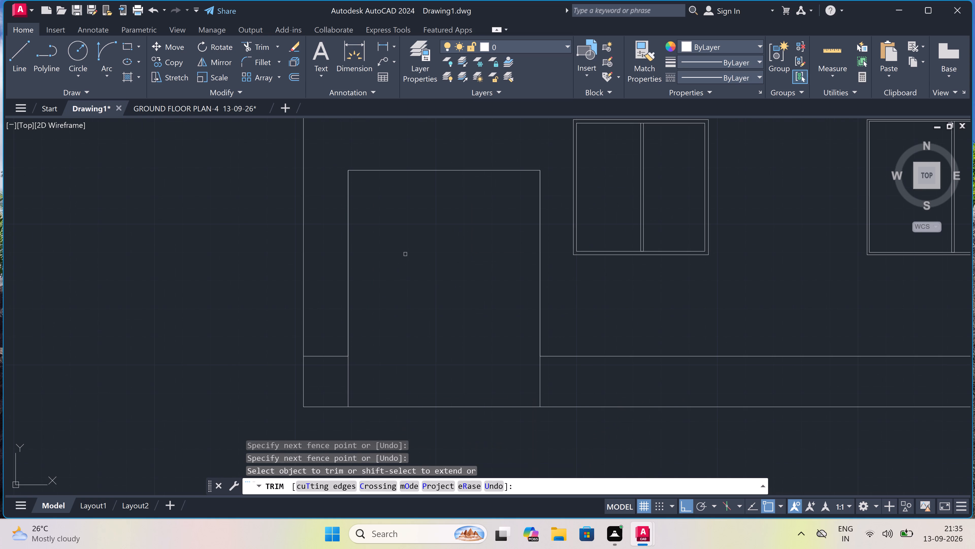
pyautogui.scroll(-1, 405, 254)
pyautogui.scroll(2, 411, 194)
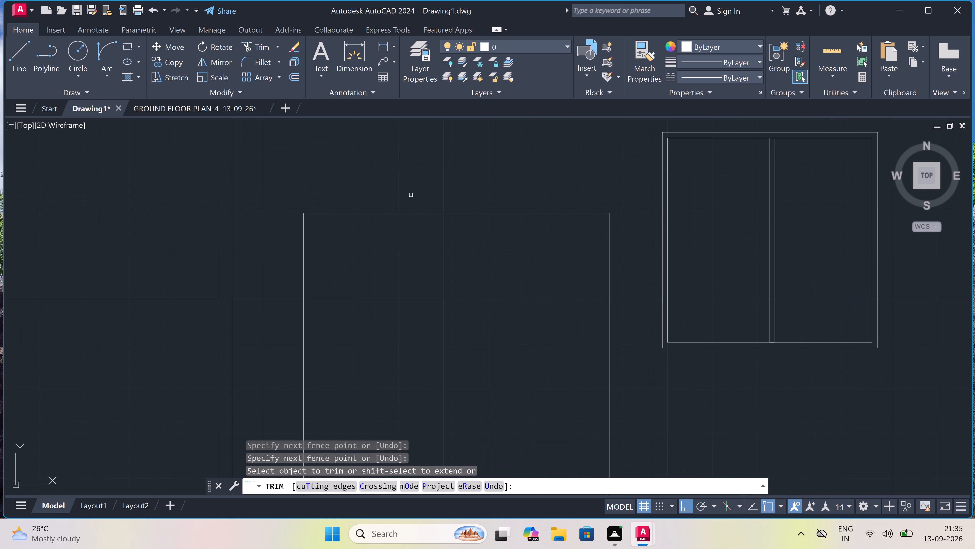
pyautogui.press('Escape')
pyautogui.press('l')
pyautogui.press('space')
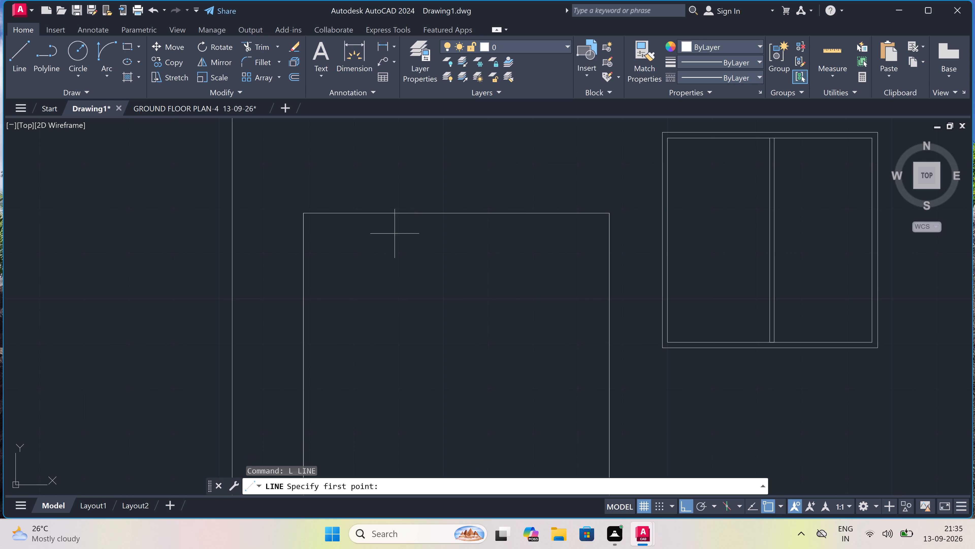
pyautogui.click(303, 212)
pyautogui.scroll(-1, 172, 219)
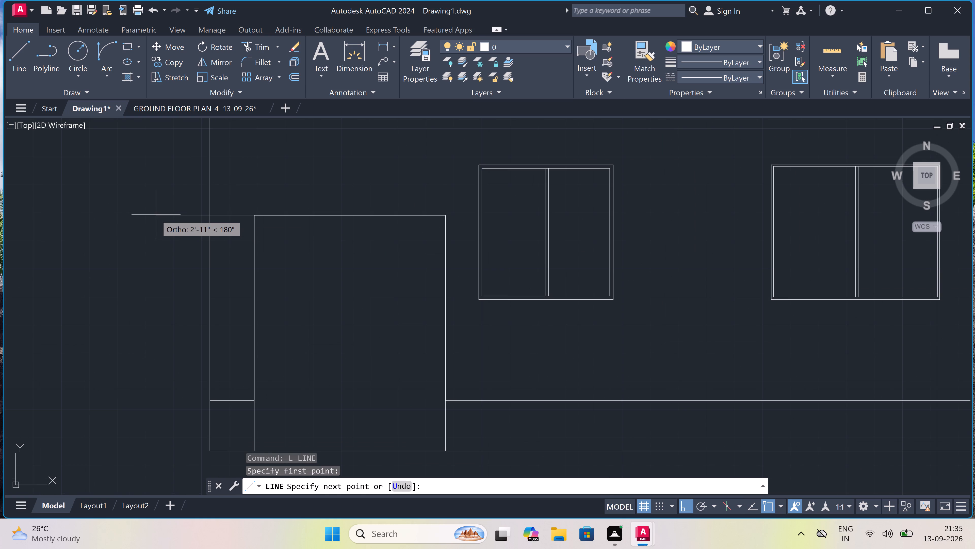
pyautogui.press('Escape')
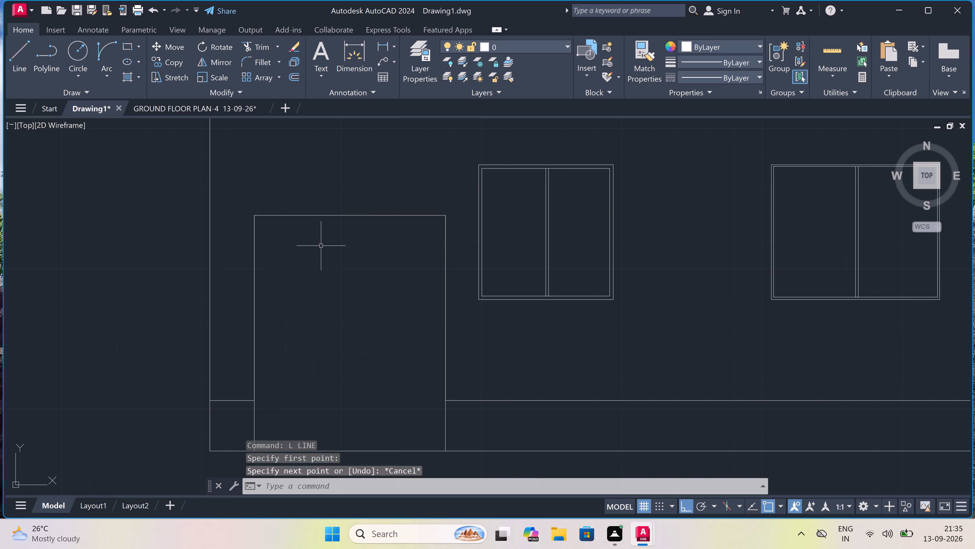
# Draw a line from the door's right jamb outward past the elevation's left wall, down to base level, and back to the wall's base corner.
pyautogui.press('space')
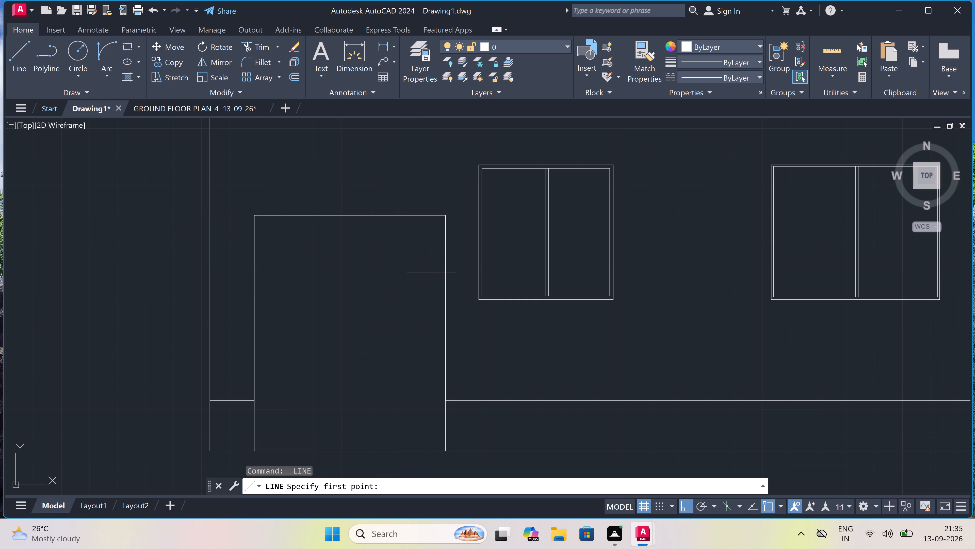
pyautogui.moveTo(446, 270); pyautogui.dragTo(443, 269)
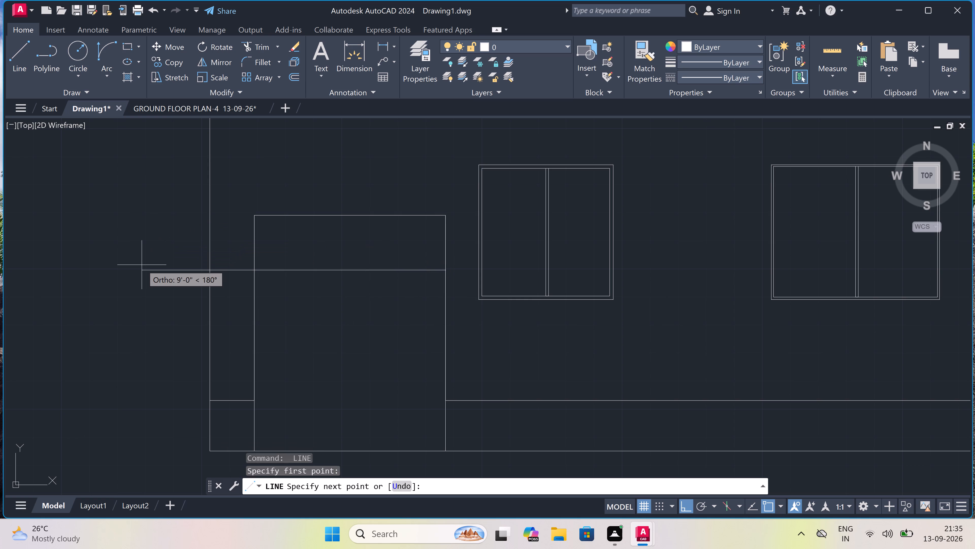
pyautogui.click(123, 266)
pyautogui.scroll(-3, 100, 377)
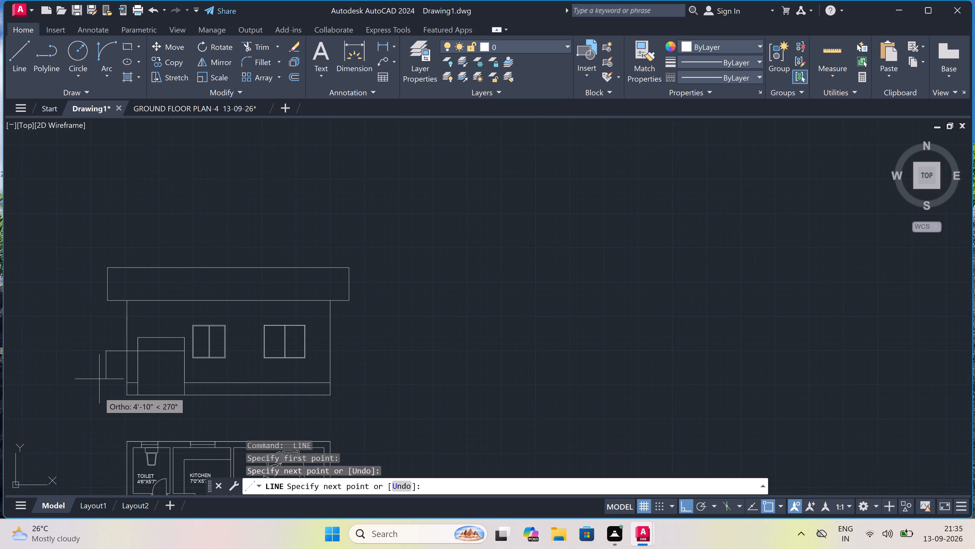
pyautogui.scroll(3, 98, 406)
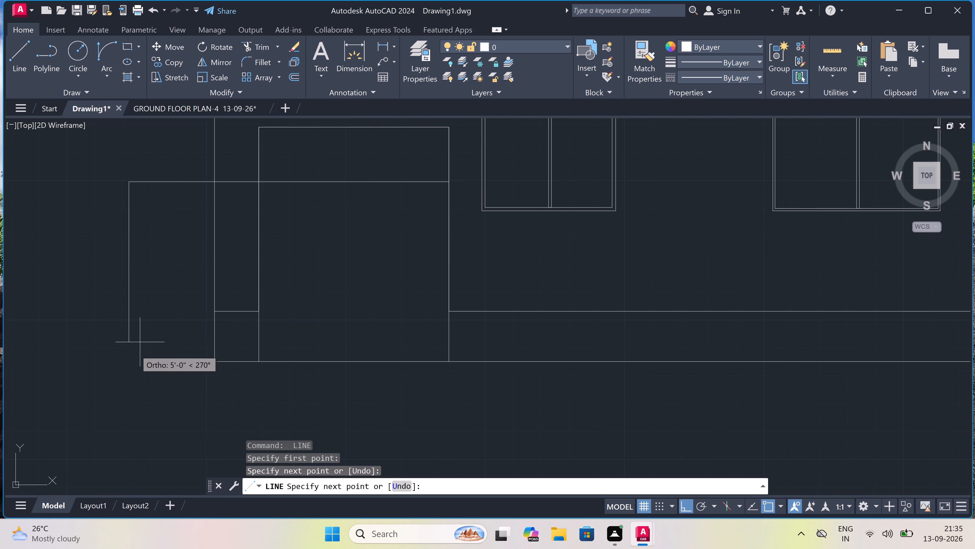
pyautogui.click(128, 361)
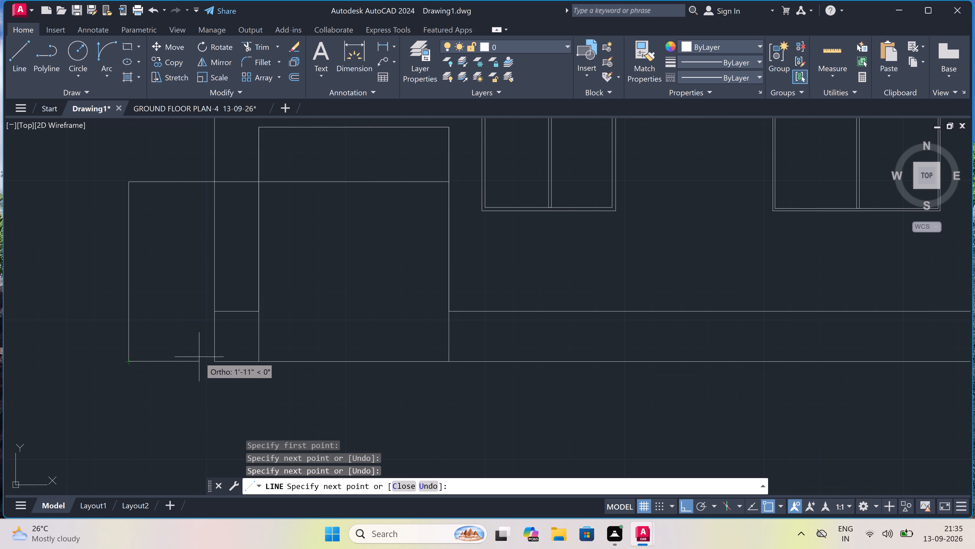
pyautogui.click(211, 361)
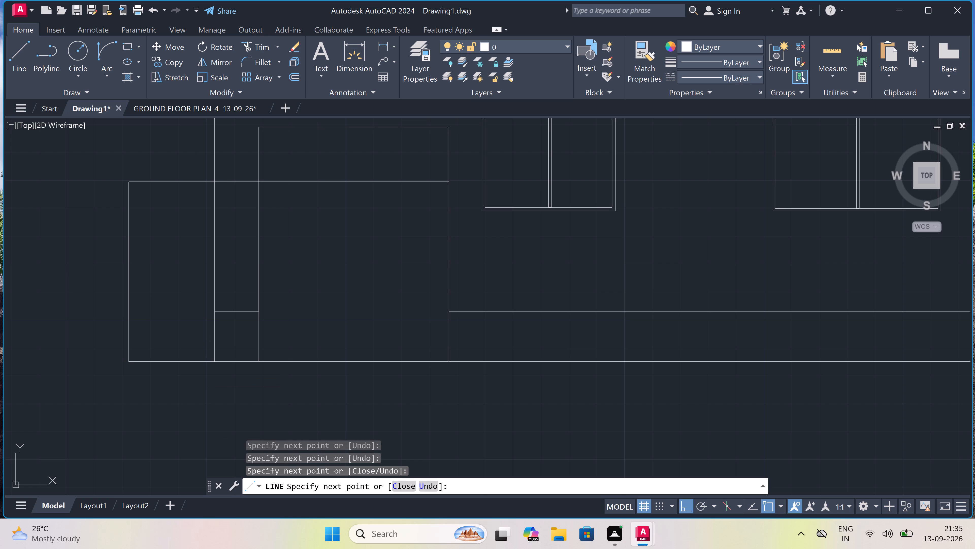
pyautogui.press('Escape')
# Continue the line from the door's right jamb past the elevation's right wall, down to base level, and back to that wall's base corner.
pyautogui.press('space')
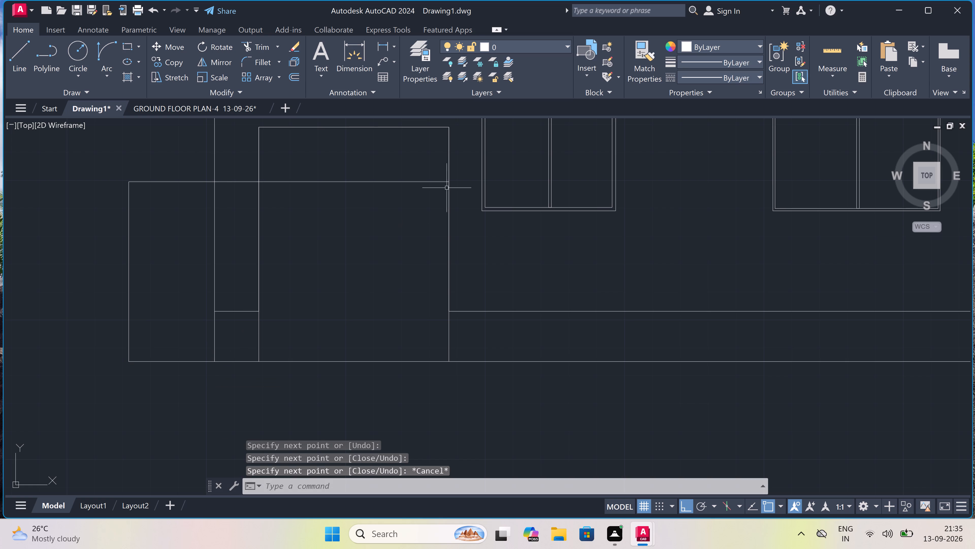
pyautogui.moveTo(451, 180); pyautogui.dragTo(455, 181)
pyautogui.scroll(-5, 468, 181)
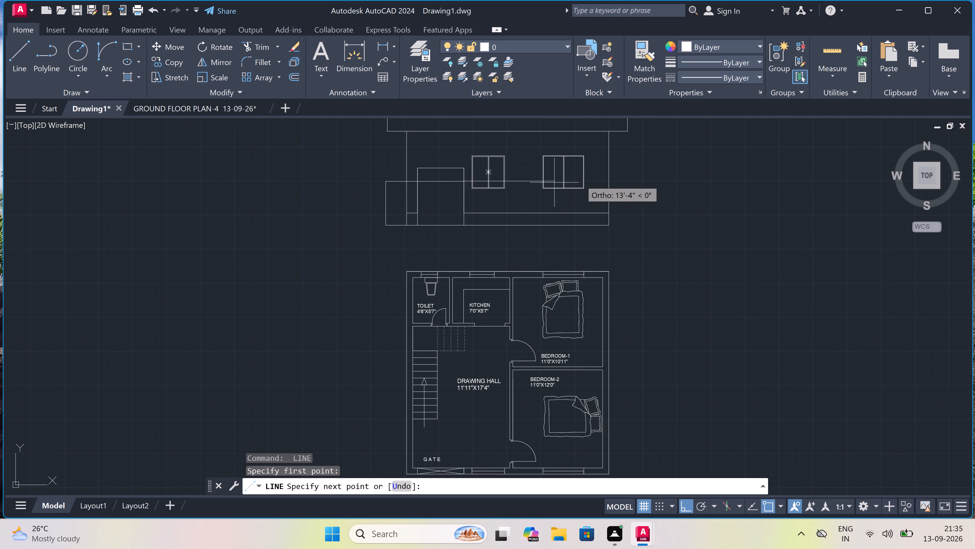
pyautogui.scroll(2, 620, 181)
pyautogui.moveTo(631, 182); pyautogui.dragTo(632, 190)
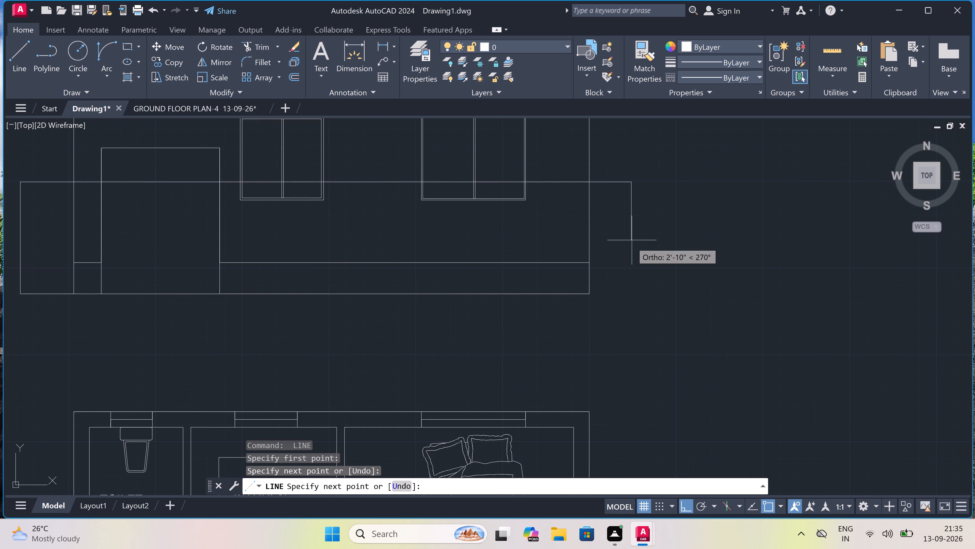
pyautogui.scroll(4, 631, 283)
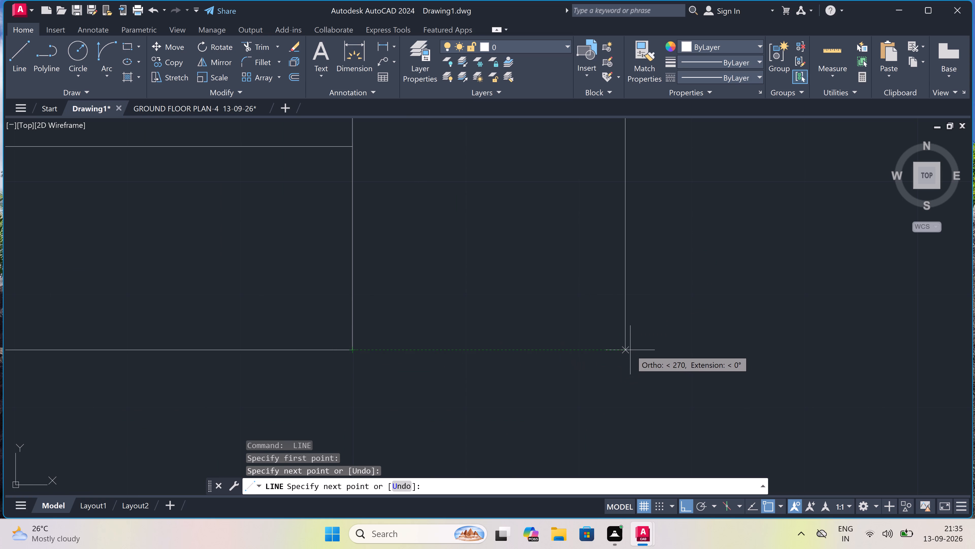
pyautogui.moveTo(627, 350); pyautogui.dragTo(621, 352)
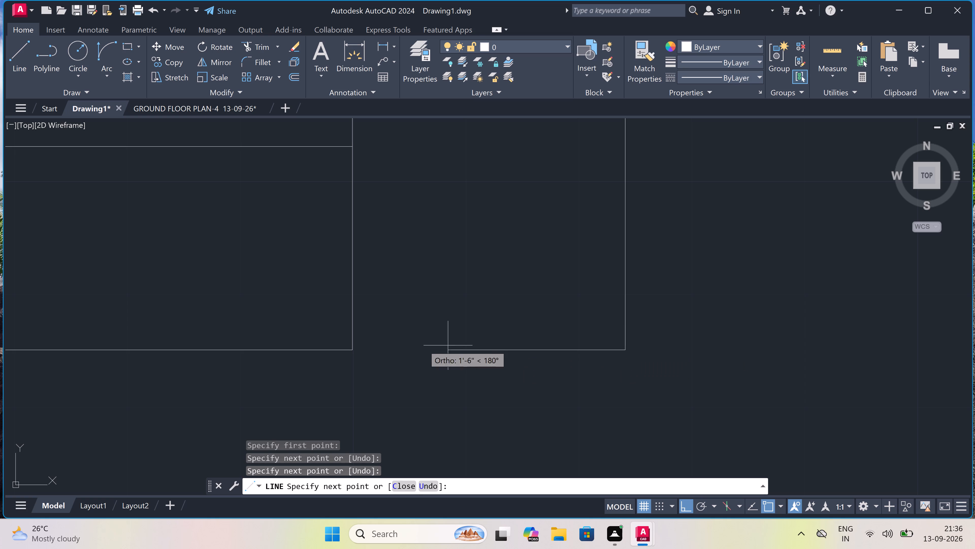
pyautogui.click(350, 349)
pyautogui.press('Escape')
# Trim both door jambs above the new horizontal line and remove the leftover door head line.
pyautogui.scroll(-2, 352, 346)
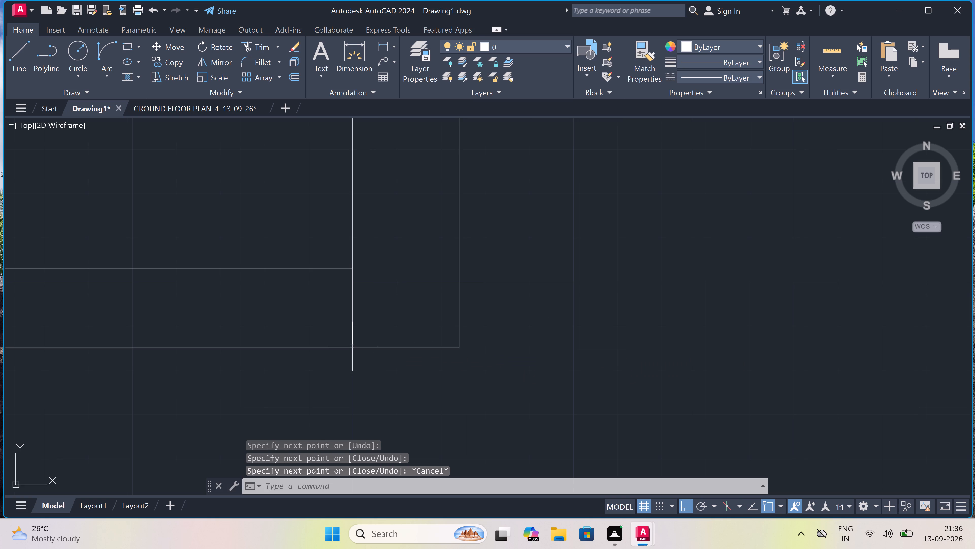
pyautogui.scroll(-4, 352, 346)
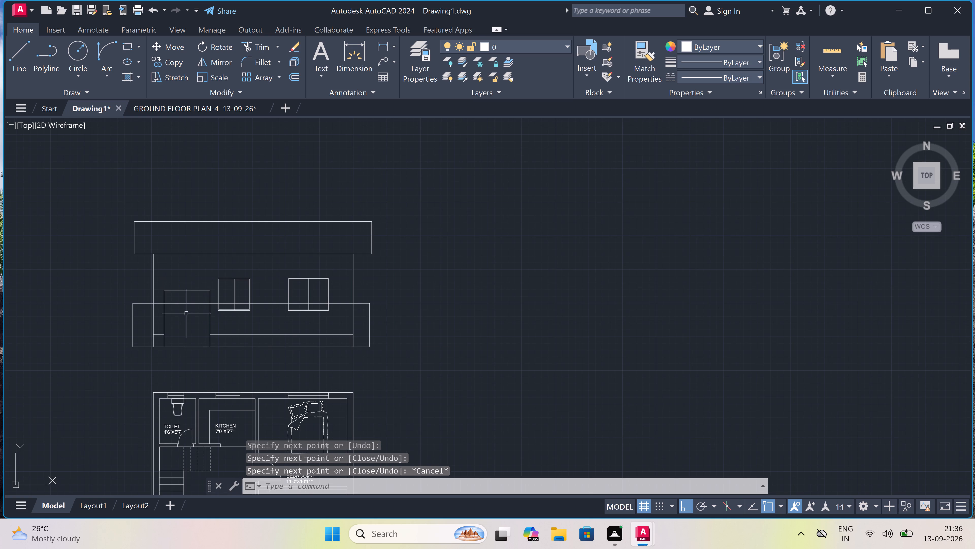
pyautogui.scroll(-2, 174, 316)
pyautogui.scroll(3, 143, 304)
pyautogui.scroll(3, 220, 333)
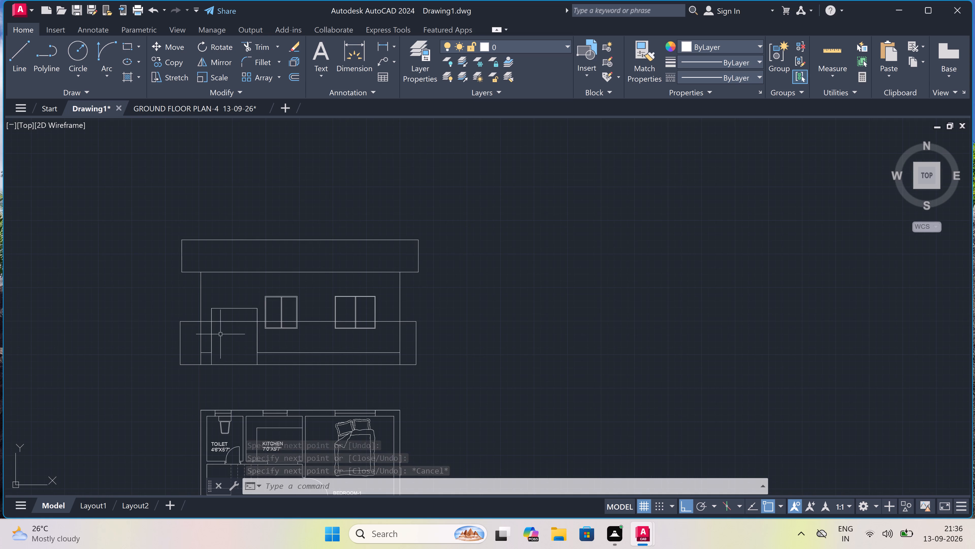
pyautogui.write('TR')
pyautogui.press('space')
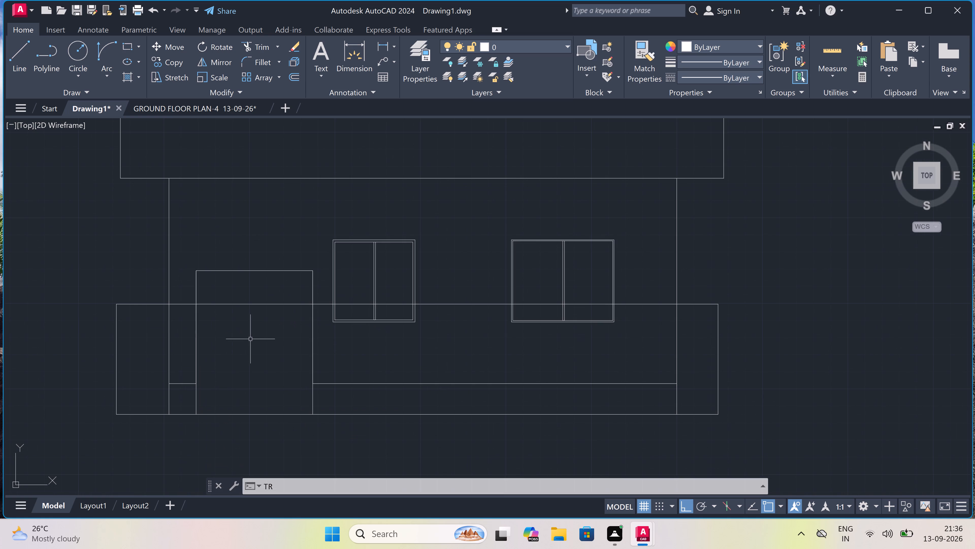
pyautogui.click(195, 290)
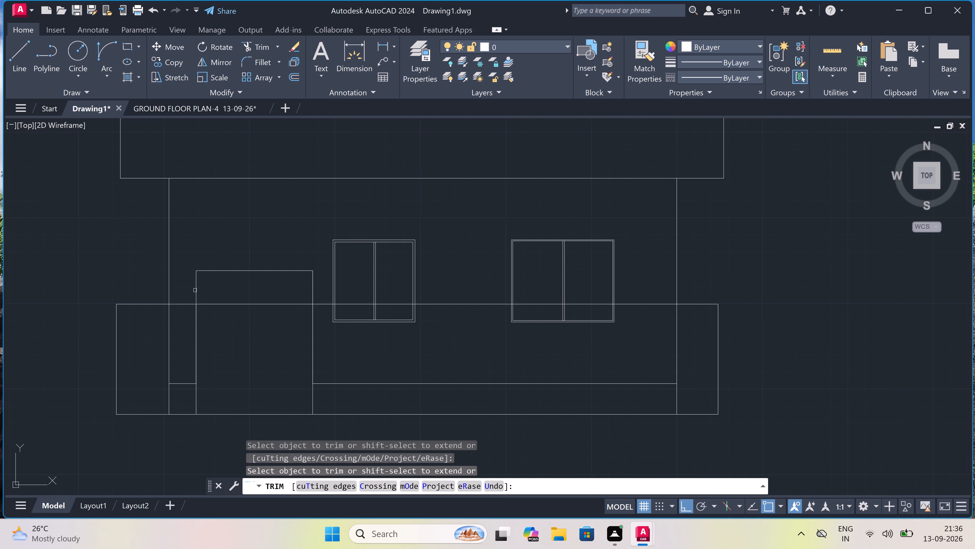
pyautogui.click(187, 290)
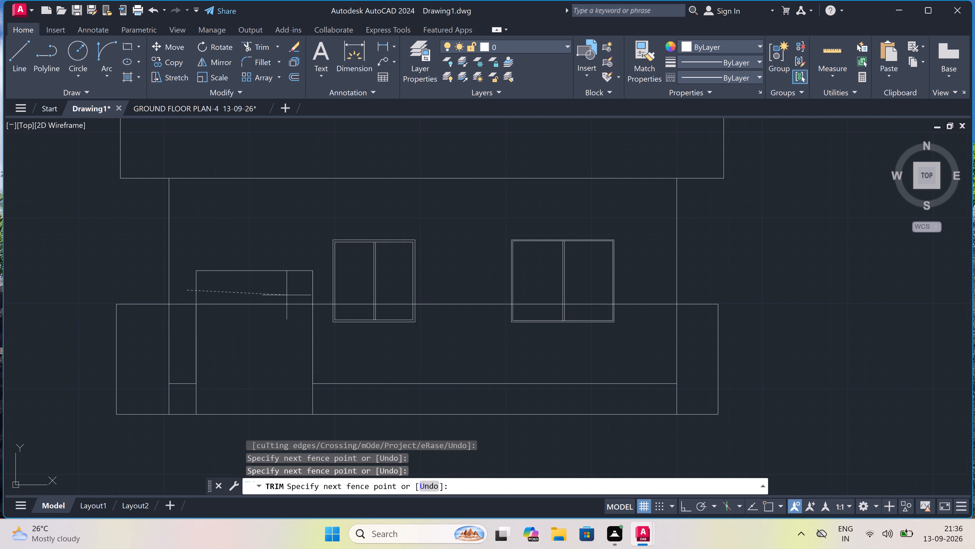
pyautogui.click(322, 288)
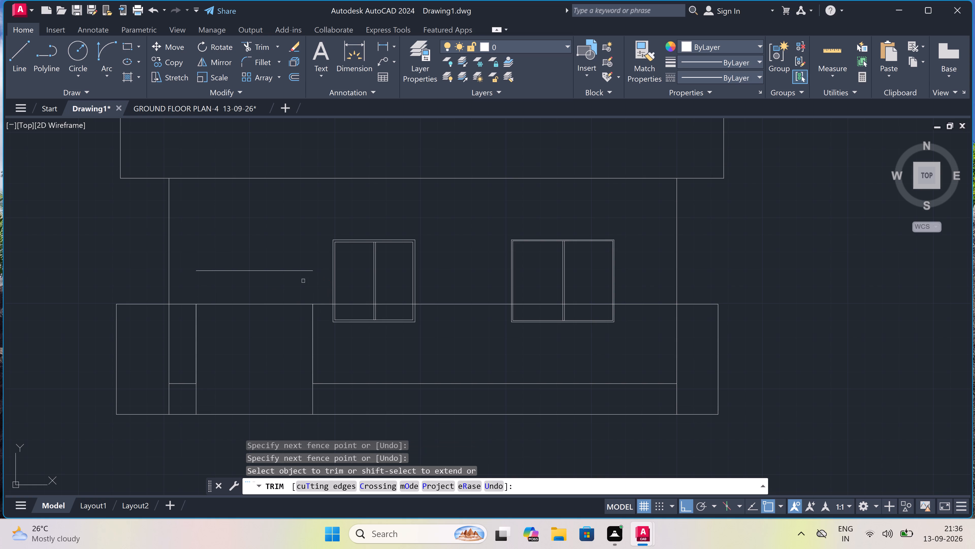
pyautogui.click(291, 280)
pyautogui.click(286, 261)
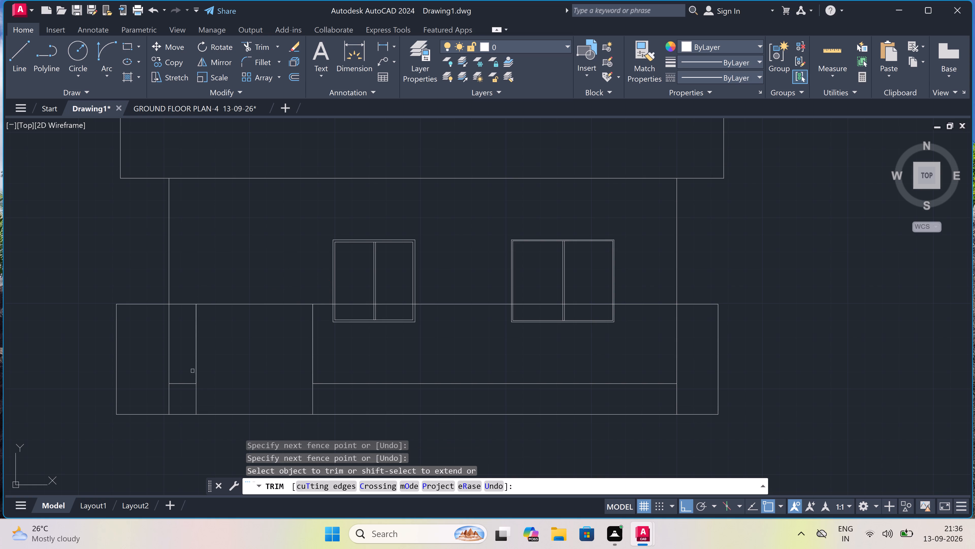
# Trim away the plinth line on both sides of the door opening.
pyautogui.click(188, 383)
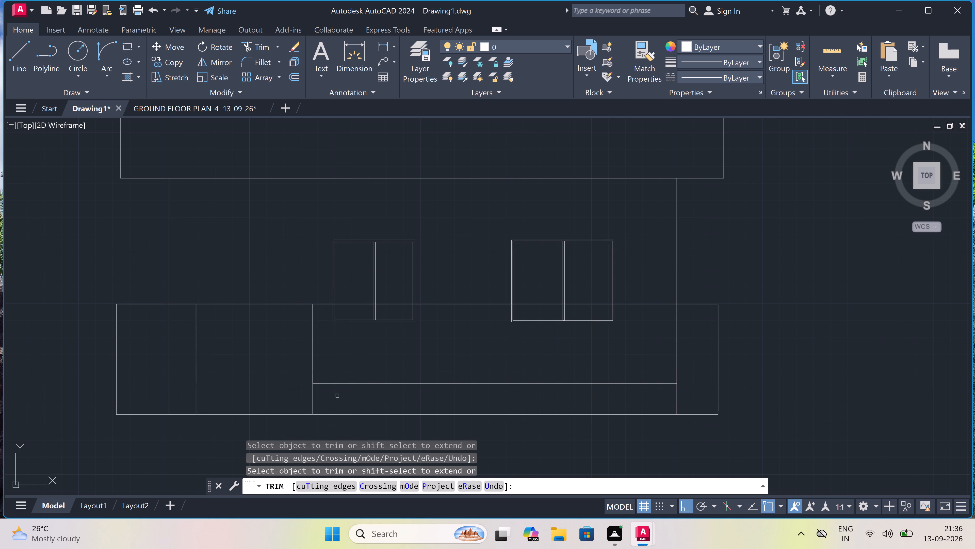
pyautogui.moveTo(349, 394); pyautogui.dragTo(350, 390)
pyautogui.click(355, 373)
# Trim the smaller window's frame and mullion below the new horizontal line, removing the leftover sill pieces.
pyautogui.scroll(3, 351, 333)
pyautogui.moveTo(255, 257); pyautogui.dragTo(258, 257)
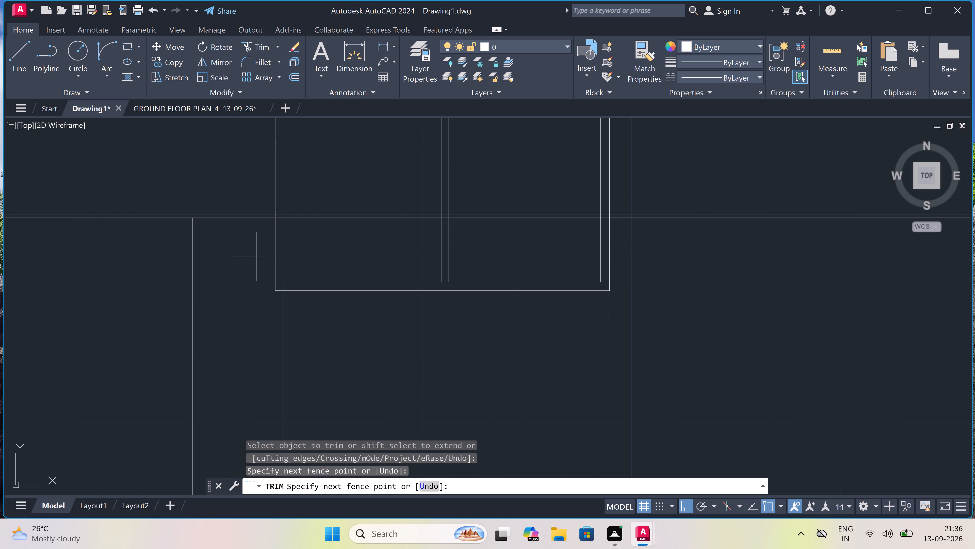
pyautogui.click(683, 247)
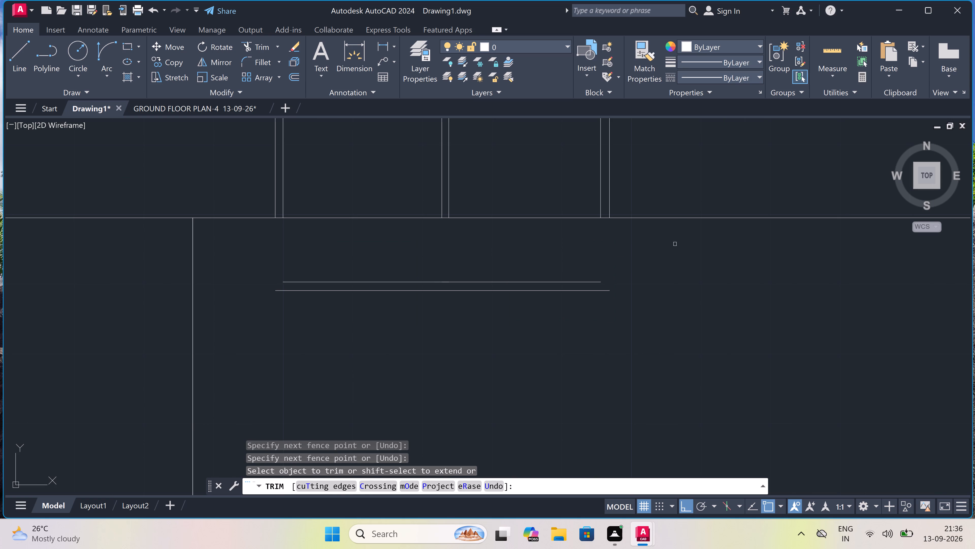
pyautogui.moveTo(497, 272); pyautogui.dragTo(492, 290)
pyautogui.click(478, 323)
pyautogui.scroll(-1, 477, 321)
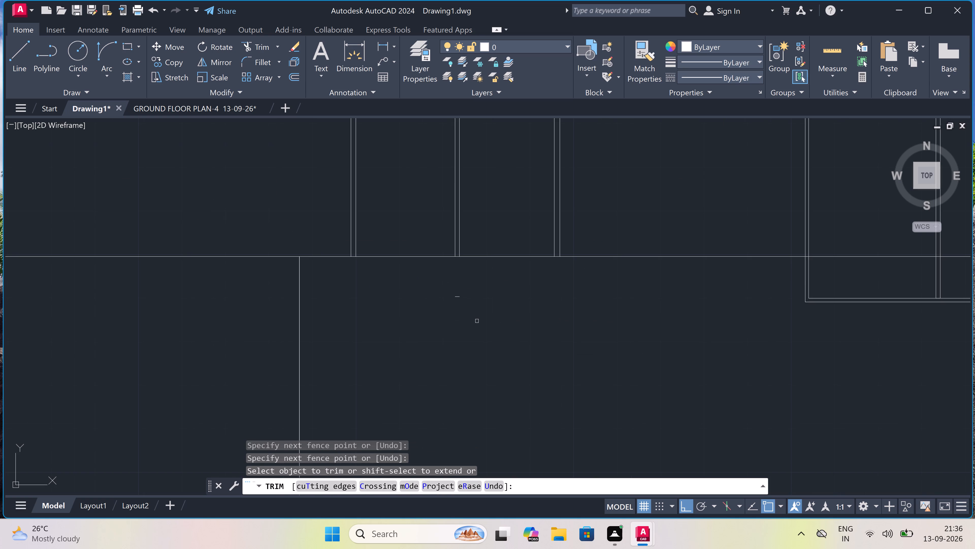
pyautogui.scroll(3, 464, 300)
pyautogui.click(427, 284)
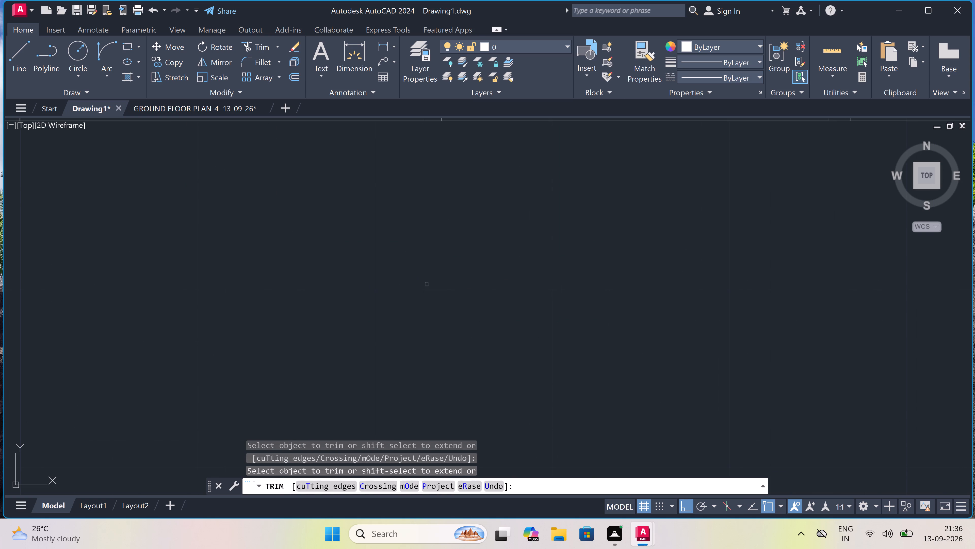
# Trim the wider window's frame and mullion below the horizontal line, removing the leftover sill pieces.
pyautogui.scroll(-7, 427, 284)
pyautogui.scroll(3, 504, 279)
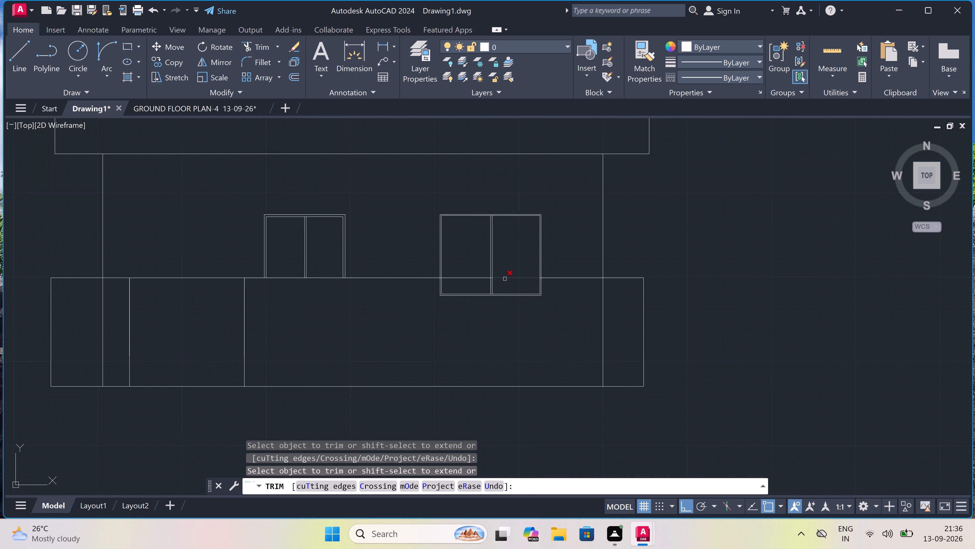
pyautogui.scroll(2, 508, 288)
pyautogui.moveTo(694, 284); pyautogui.dragTo(692, 284)
pyautogui.click(89, 294)
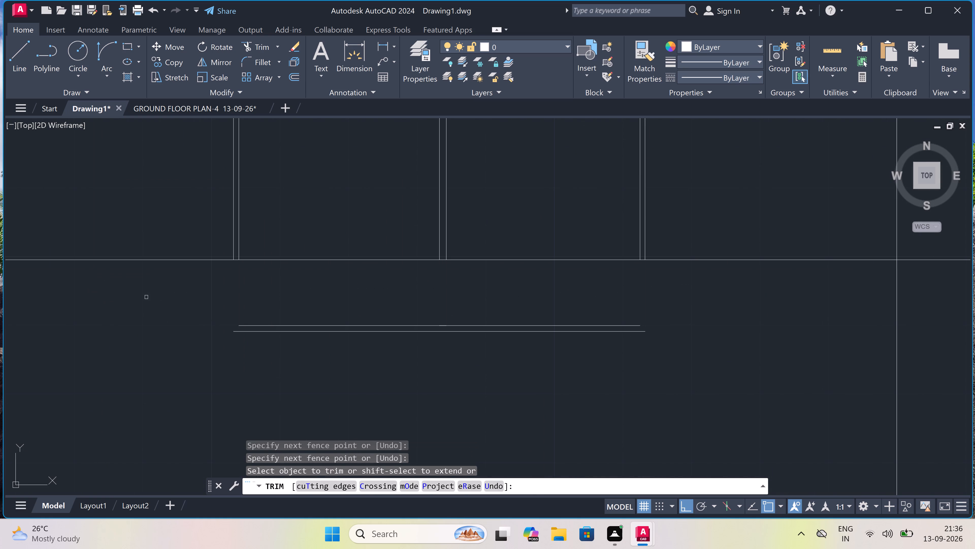
pyautogui.moveTo(333, 366); pyautogui.dragTo(333, 362)
pyautogui.click(346, 303)
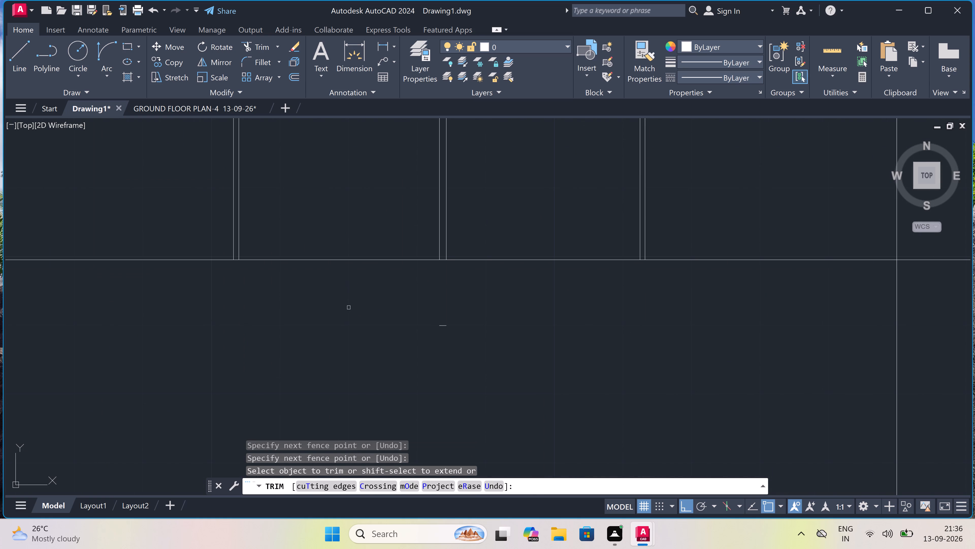
pyautogui.scroll(3, 394, 331)
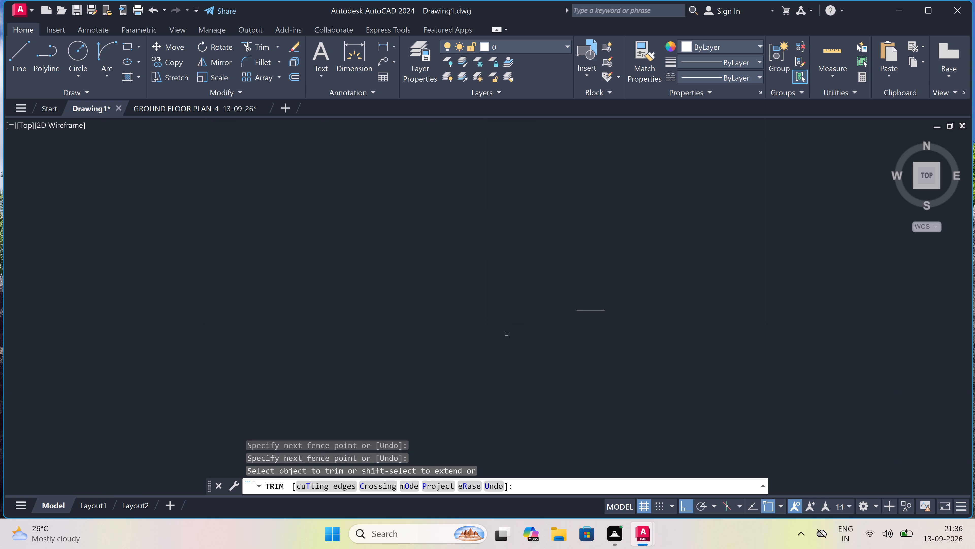
pyautogui.moveTo(603, 326); pyautogui.dragTo(599, 321)
pyautogui.click(578, 274)
pyautogui.press('Escape')
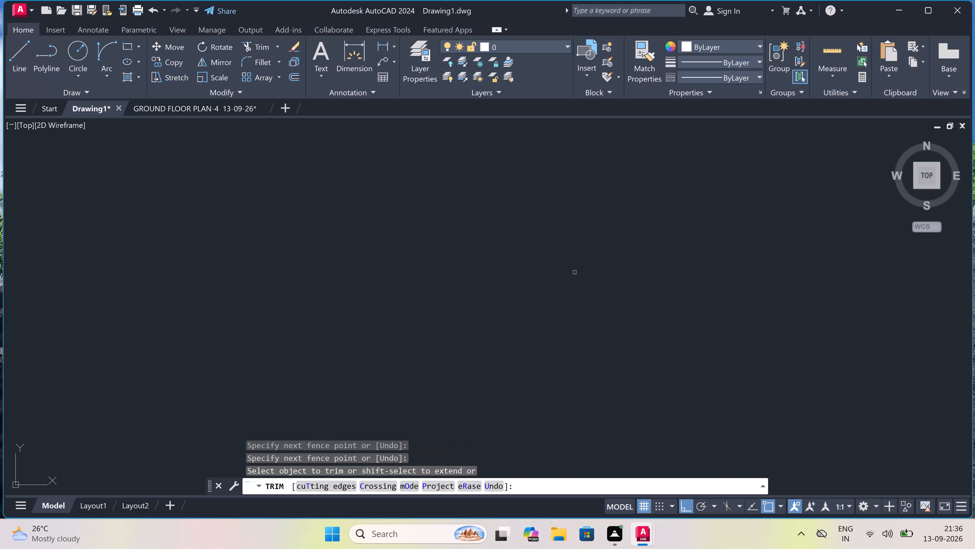
# Trim the building's left and right wall lines below the top line of the low front band.
pyautogui.scroll(-10, 503, 269)
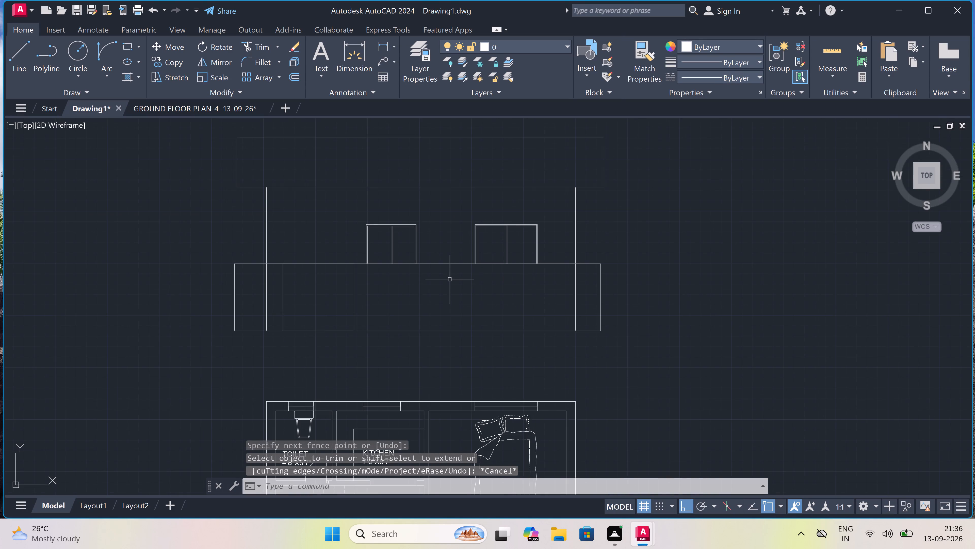
pyautogui.scroll(-1, 450, 279)
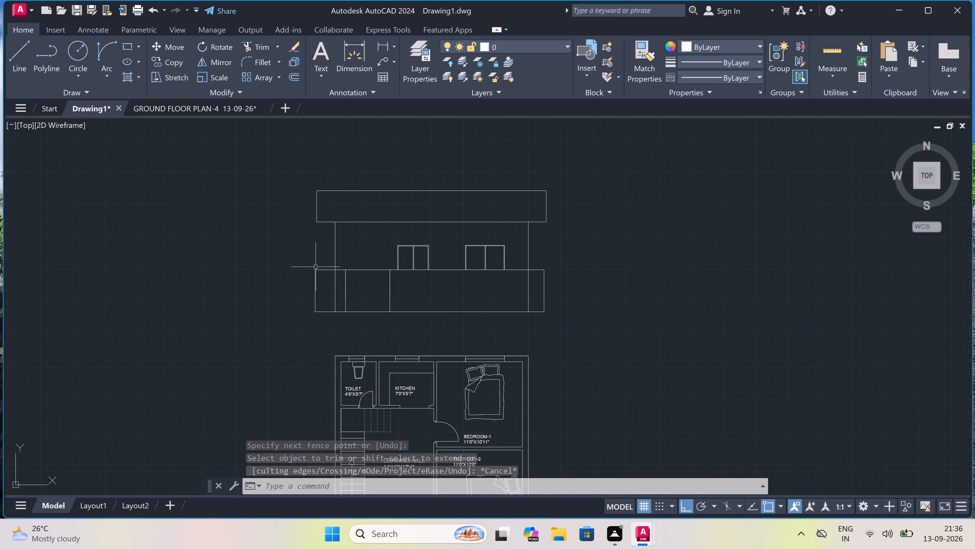
pyautogui.scroll(3, 336, 271)
pyautogui.scroll(-1, 350, 288)
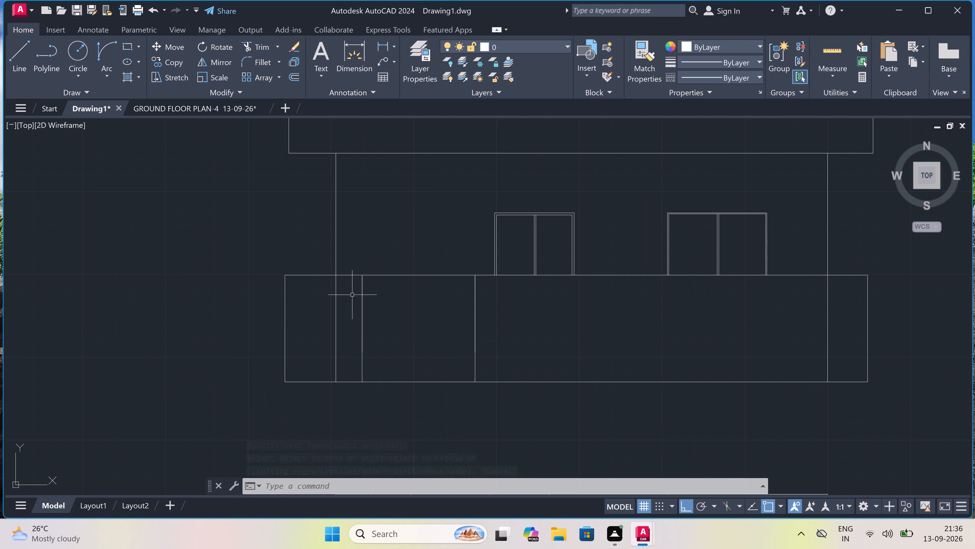
pyautogui.press('t')
pyautogui.write('R')
pyautogui.press('space')
pyautogui.moveTo(349, 305); pyautogui.dragTo(332, 314)
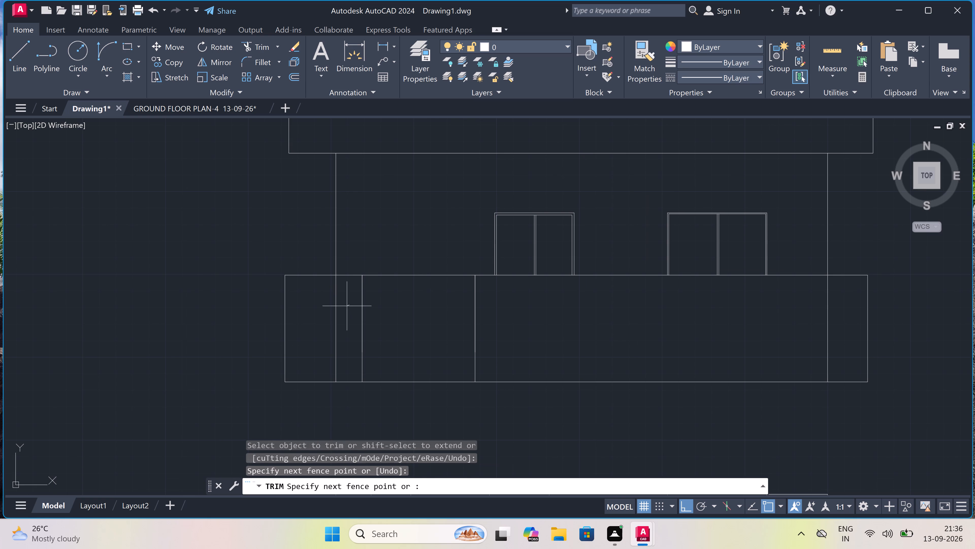
pyautogui.click(316, 318)
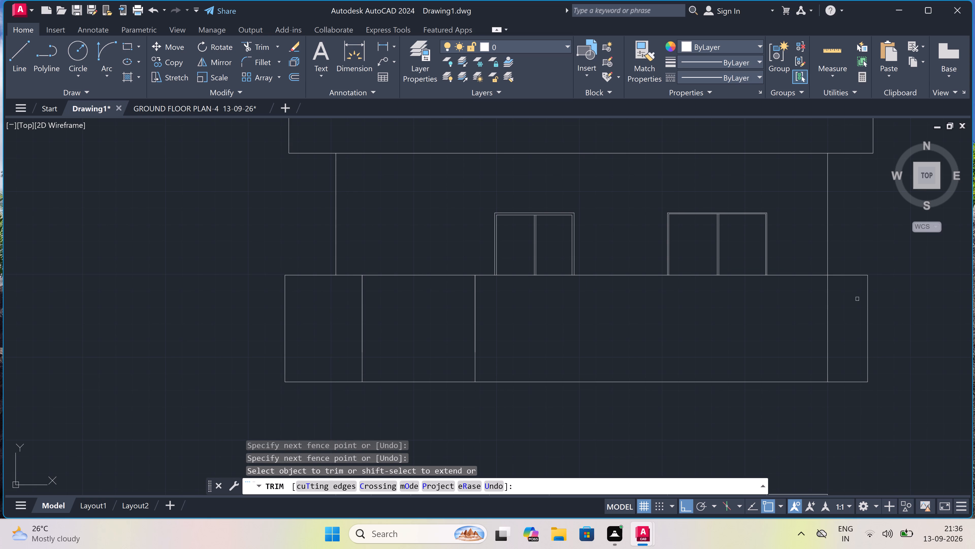
pyautogui.moveTo(848, 299); pyautogui.dragTo(844, 301)
pyautogui.click(806, 316)
# Draw a vertical divider of three lines spaced 1" apart over the front wall opening's full height, leaving a wide left and narrow right panel.
pyautogui.press('Escape')
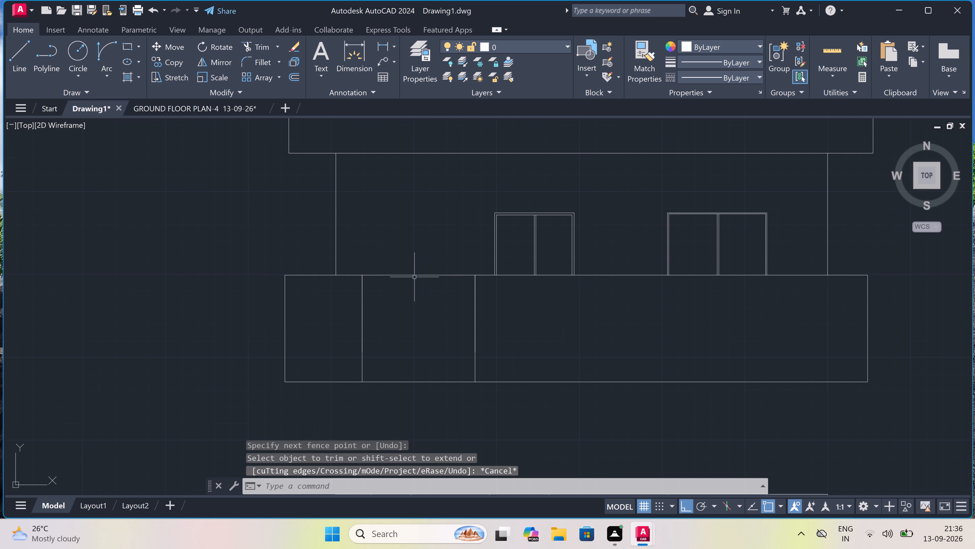
pyautogui.scroll(2, 401, 274)
pyautogui.scroll(-2, 401, 274)
pyautogui.scroll(2, 375, 310)
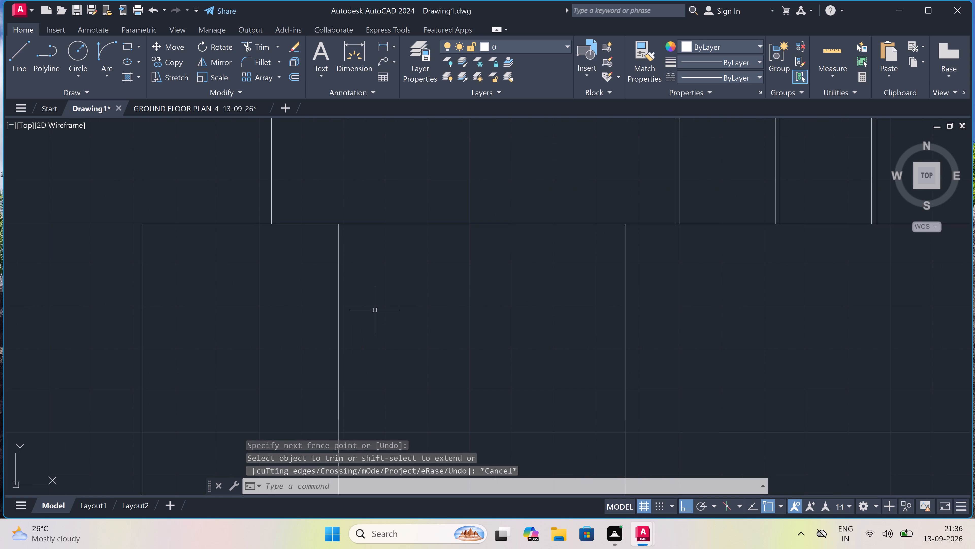
pyautogui.write('L')
pyautogui.press('space')
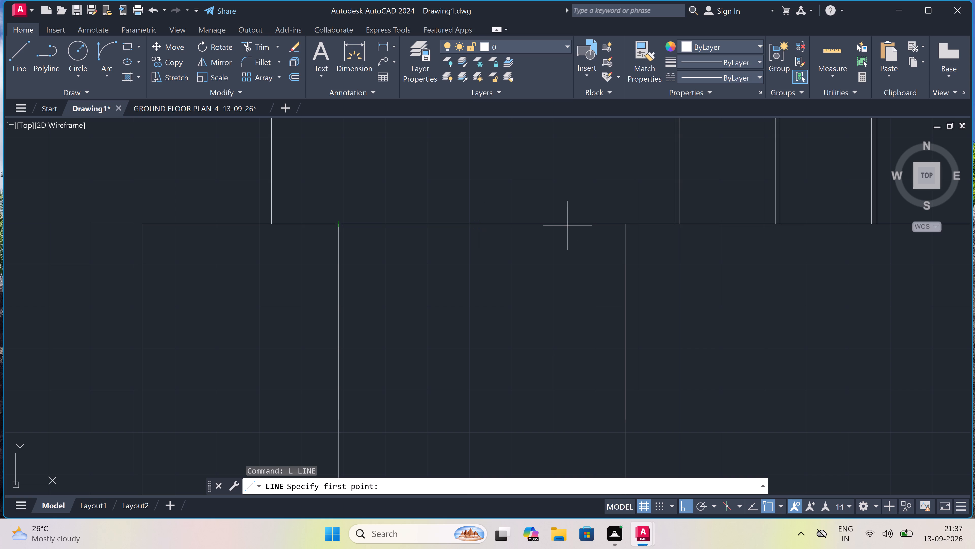
pyautogui.moveTo(542, 227); pyautogui.dragTo(541, 234)
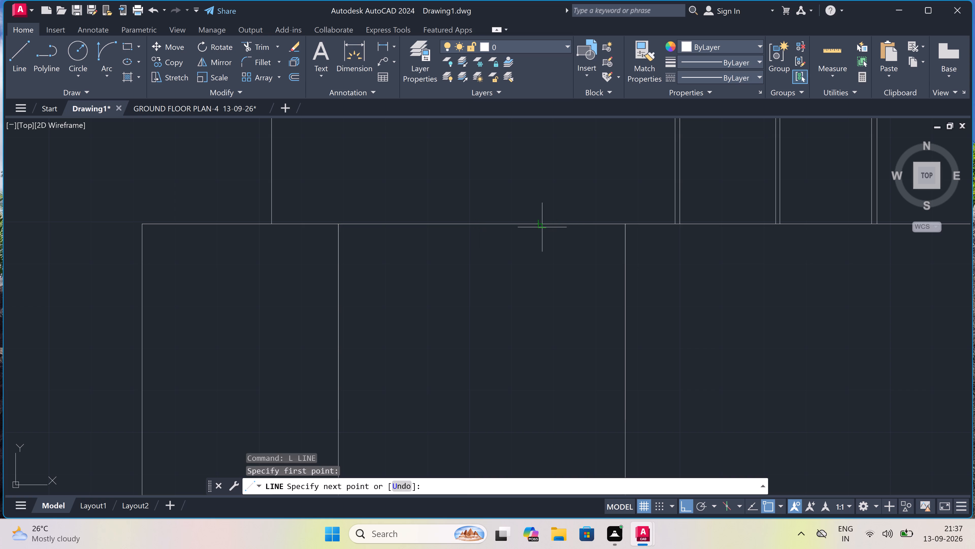
pyautogui.scroll(-4, 539, 368)
pyautogui.scroll(4, 541, 404)
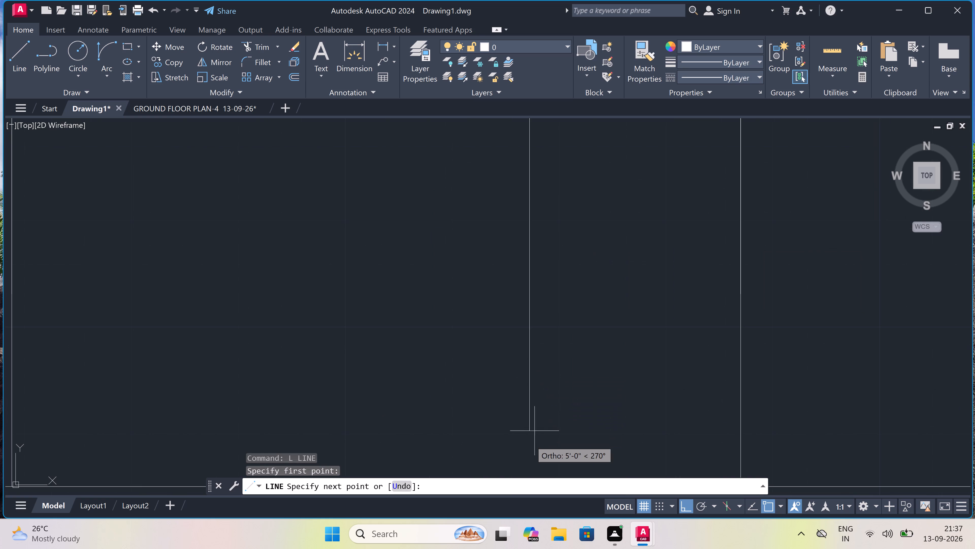
pyautogui.scroll(-4, 529, 438)
pyautogui.click(528, 450)
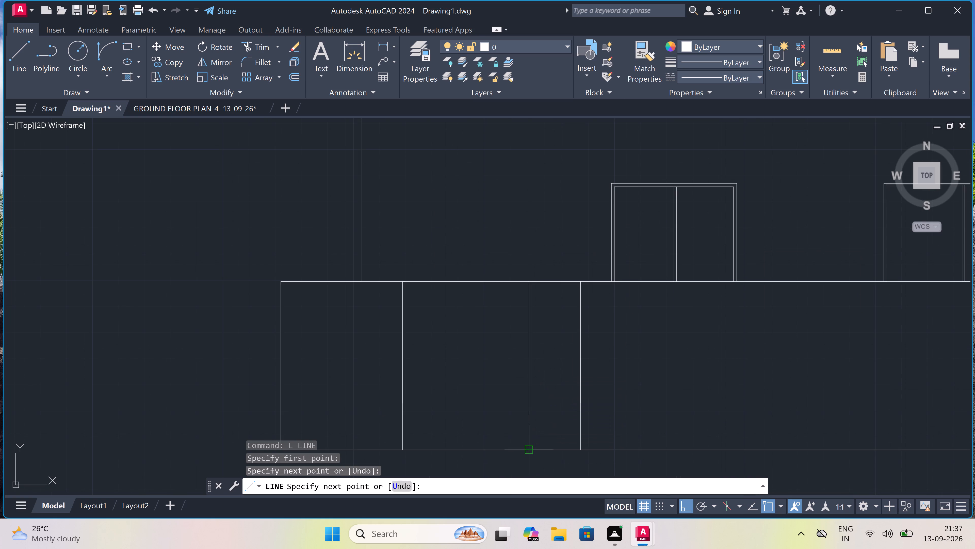
pyautogui.write('1"')
pyautogui.press('space')
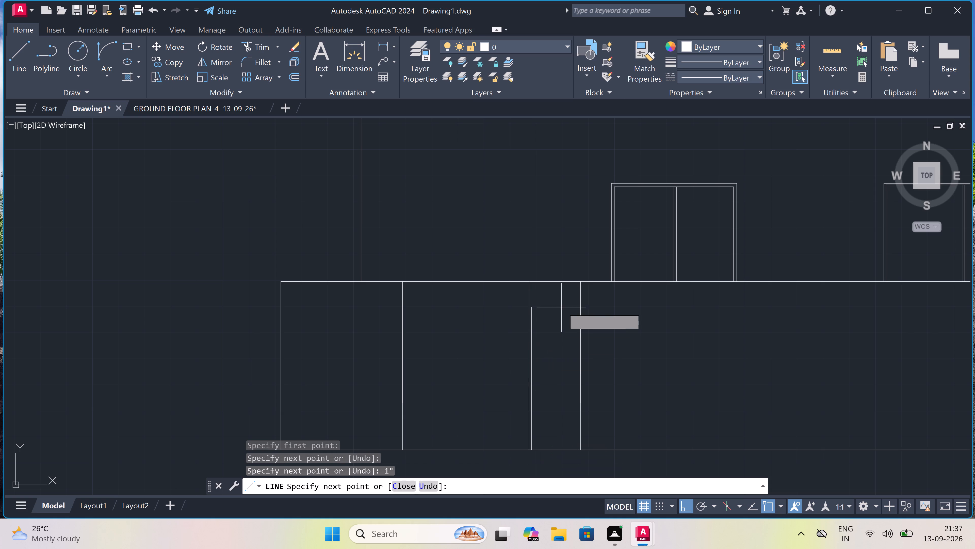
pyautogui.click(533, 281)
pyautogui.write('1"')
pyautogui.press('space')
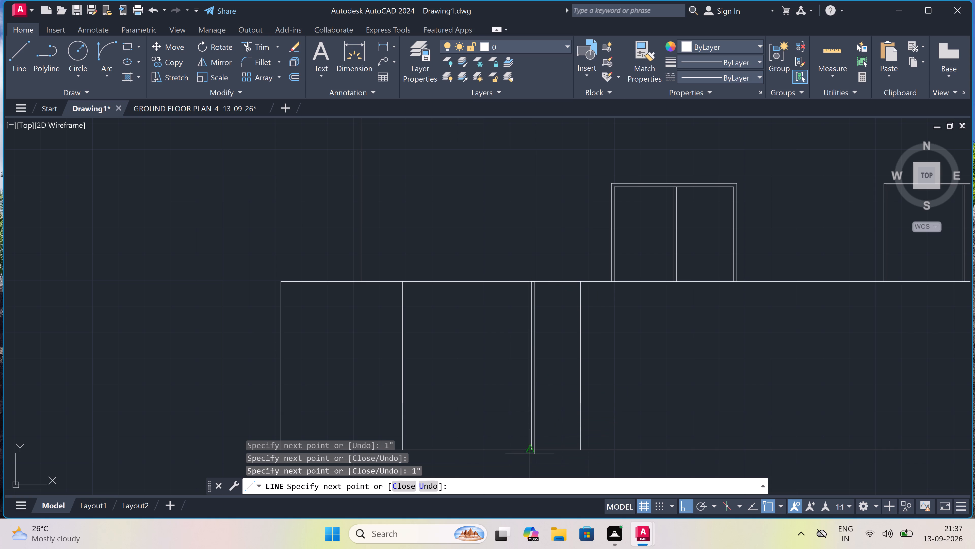
pyautogui.scroll(2, 530, 453)
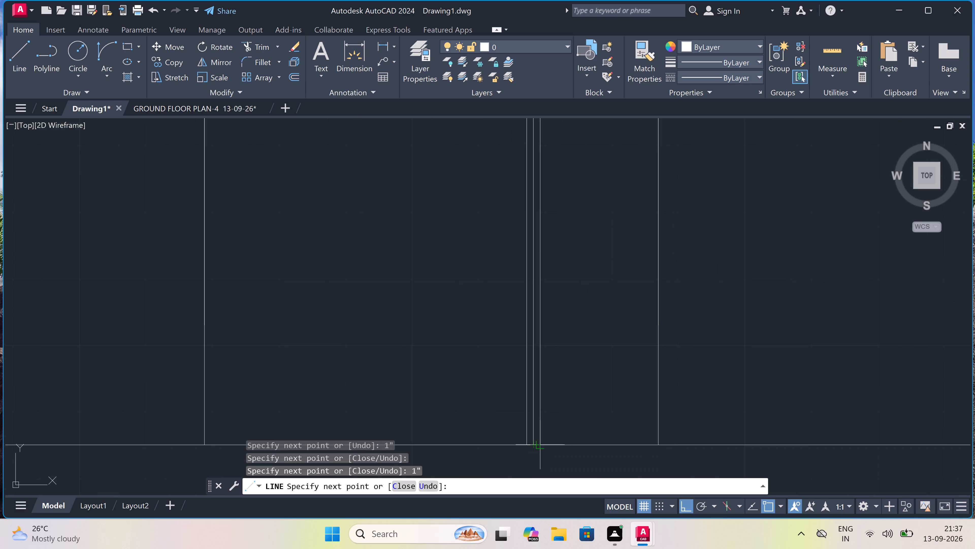
pyautogui.click(544, 446)
pyautogui.press('Escape')
# Draw a pair of horizontal slat lines 3" apart across the opening's wider panel, just below the wall's top line.
pyautogui.scroll(-5, 542, 443)
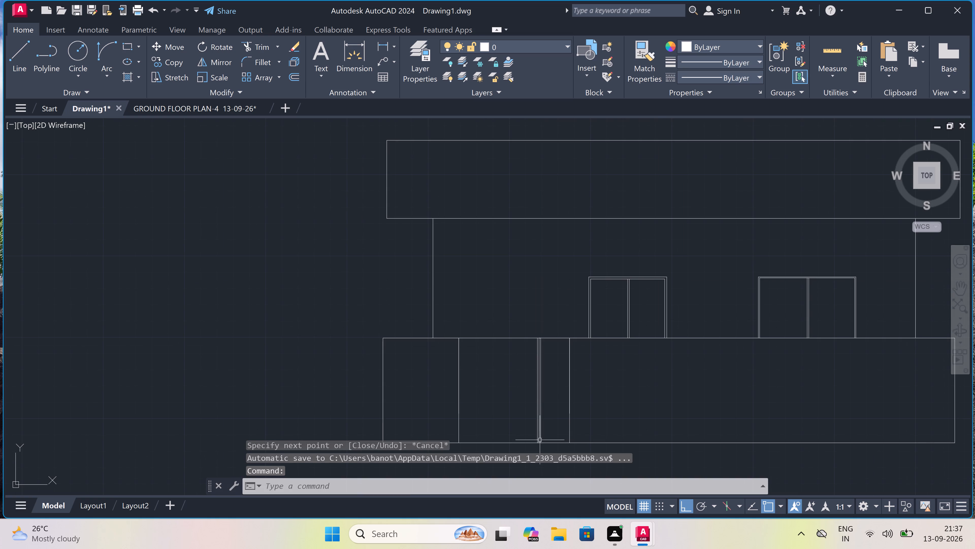
pyautogui.scroll(-2, 537, 419)
pyautogui.scroll(4, 537, 425)
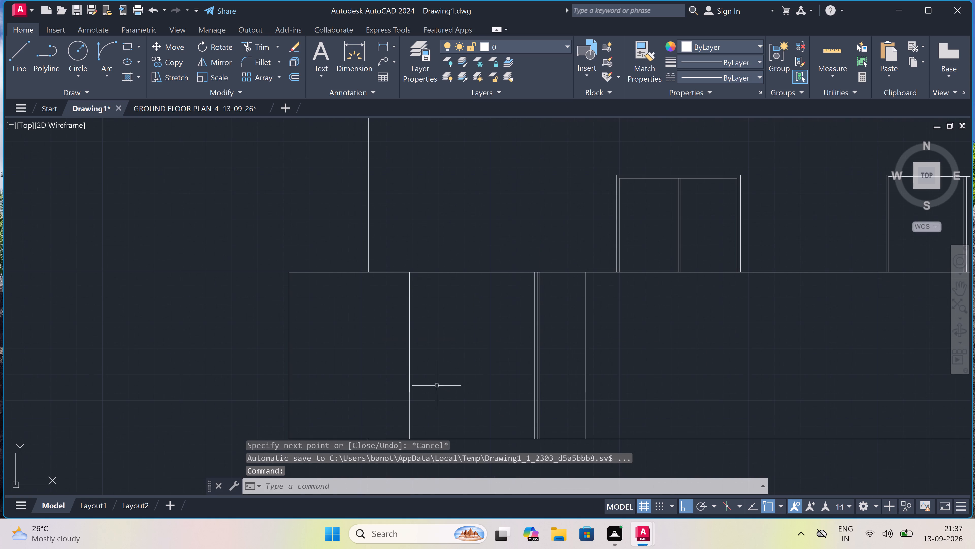
pyautogui.press('space')
pyautogui.scroll(2, 395, 299)
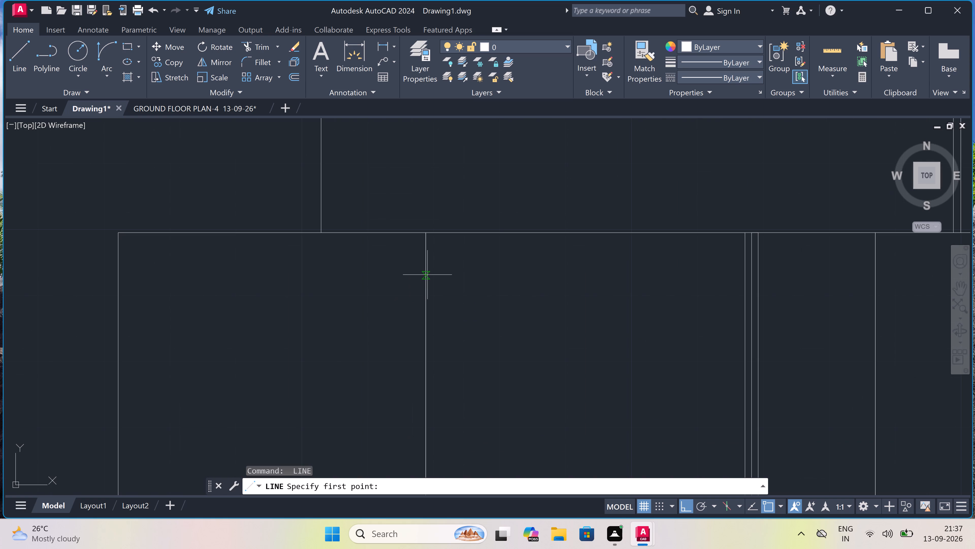
pyautogui.moveTo(426, 271); pyautogui.dragTo(452, 268)
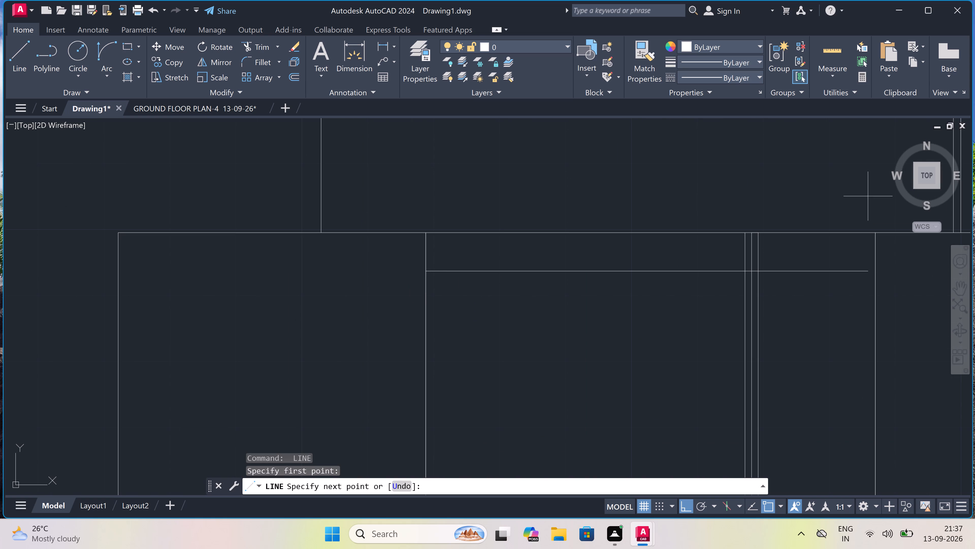
pyautogui.click(743, 273)
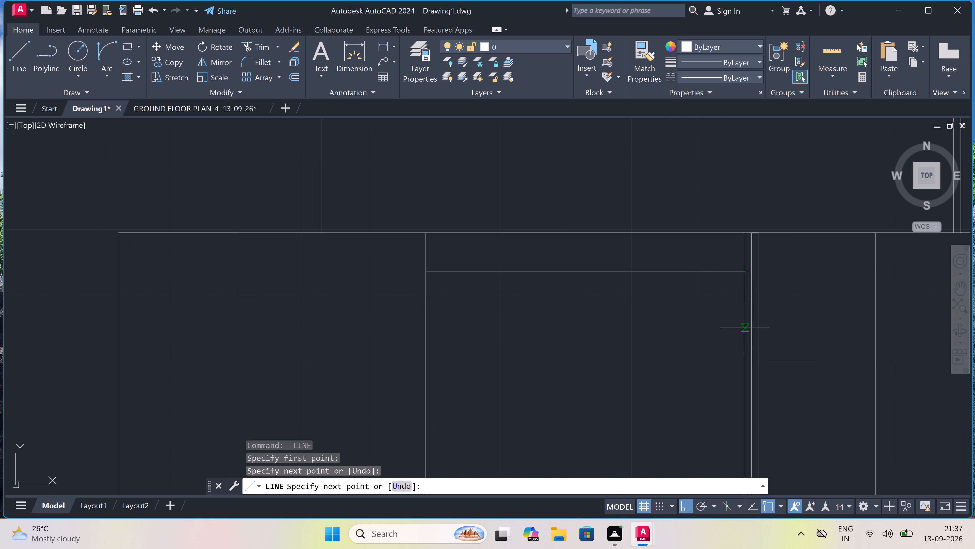
pyautogui.write('3"')
pyautogui.press('space')
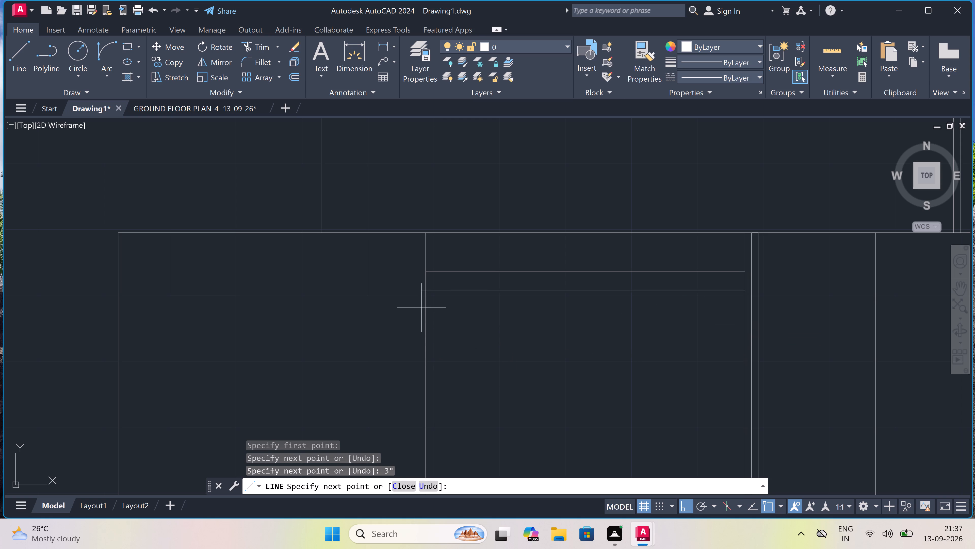
pyautogui.click(425, 291)
pyautogui.press('Escape')
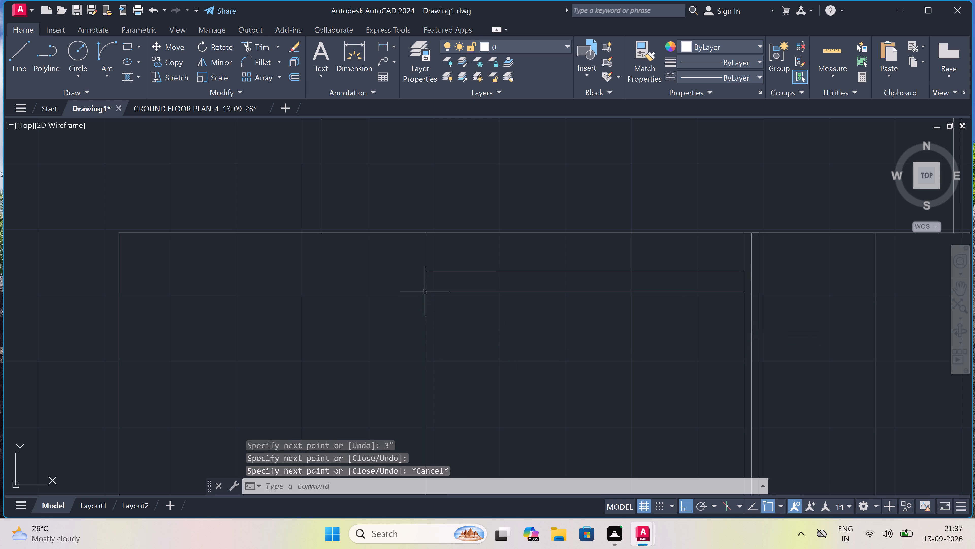
# Draw a matching pair of horizontal slat lines 3" apart across the opening's narrower panel, level with the wider panel's slat.
pyautogui.scroll(-4, 425, 291)
pyautogui.scroll(4, 476, 287)
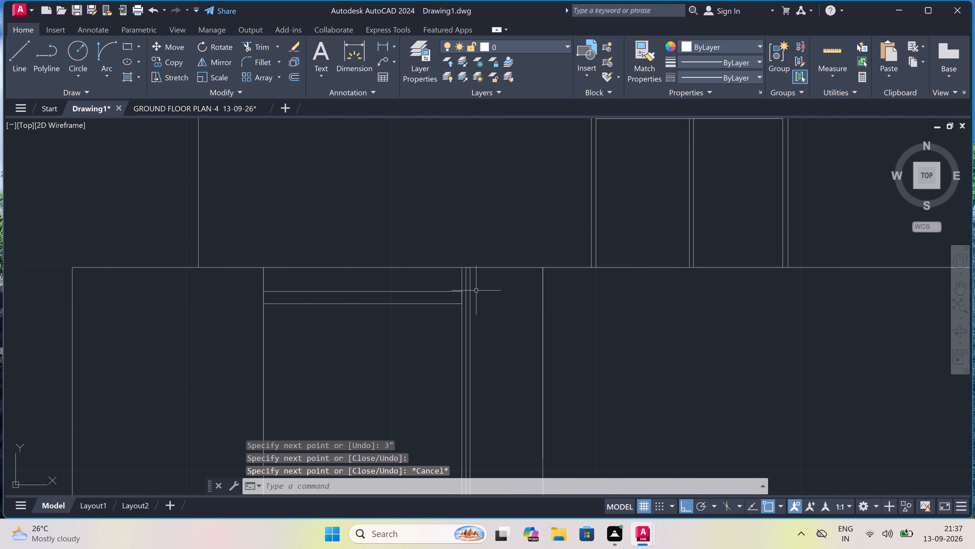
pyautogui.press('space')
pyautogui.scroll(3, 475, 293)
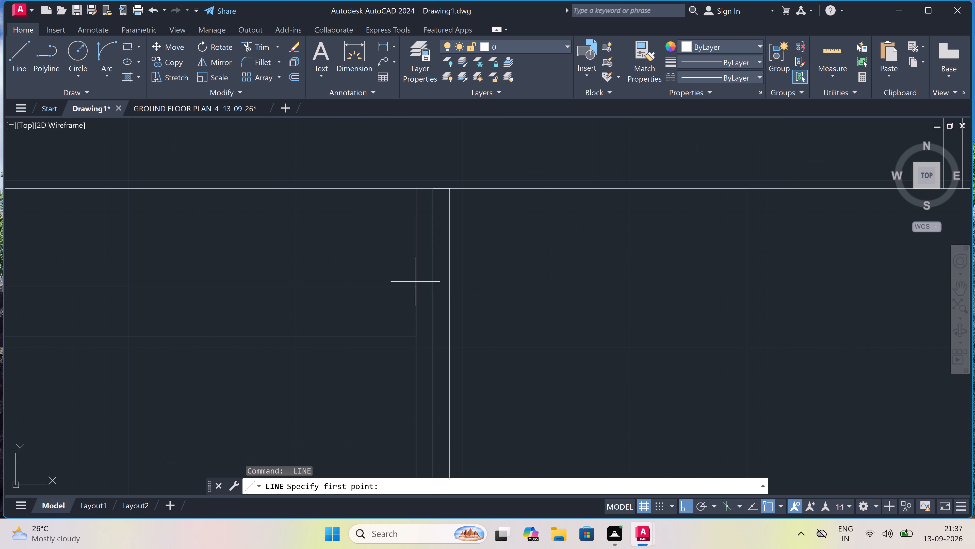
pyautogui.moveTo(450, 286); pyautogui.dragTo(453, 287)
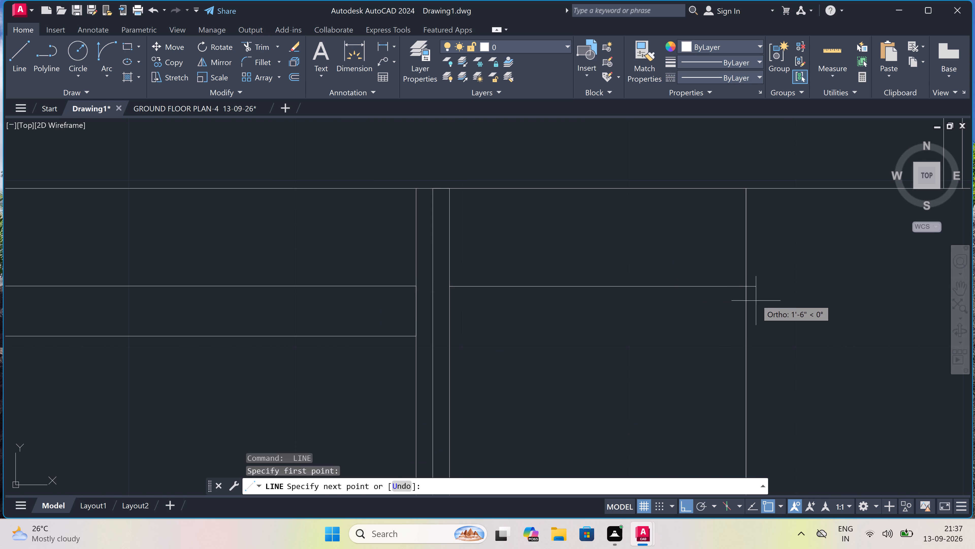
pyautogui.click(747, 287)
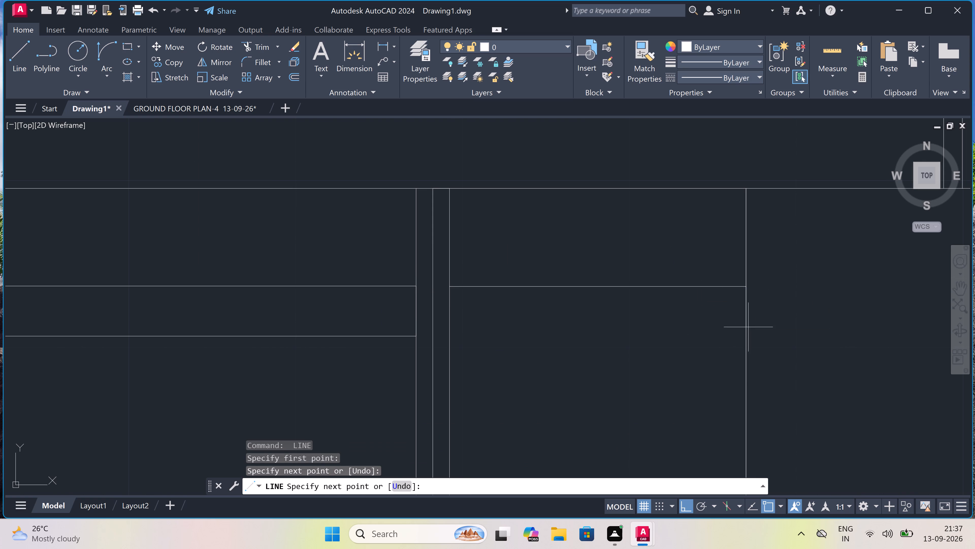
pyautogui.write('3"')
pyautogui.press('space')
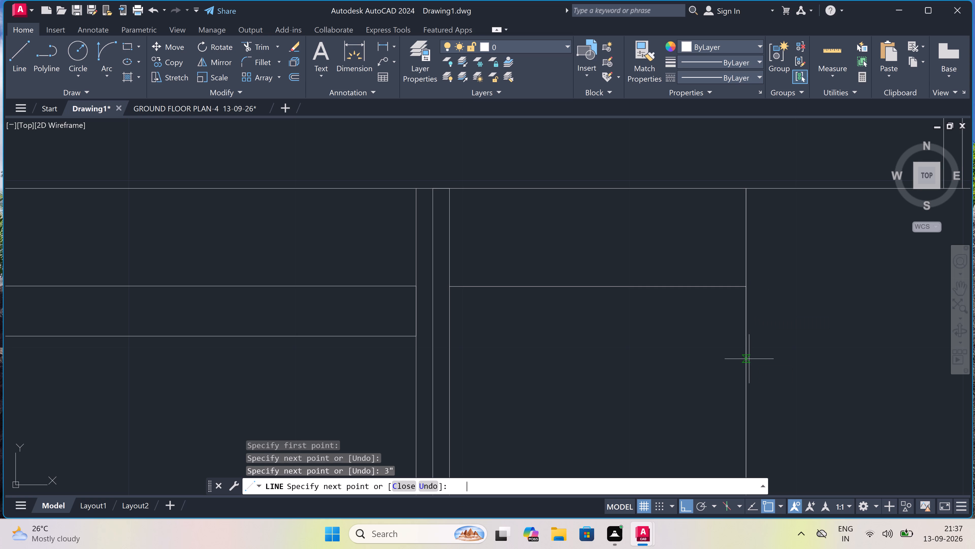
pyautogui.click(447, 337)
pyautogui.press('Escape')
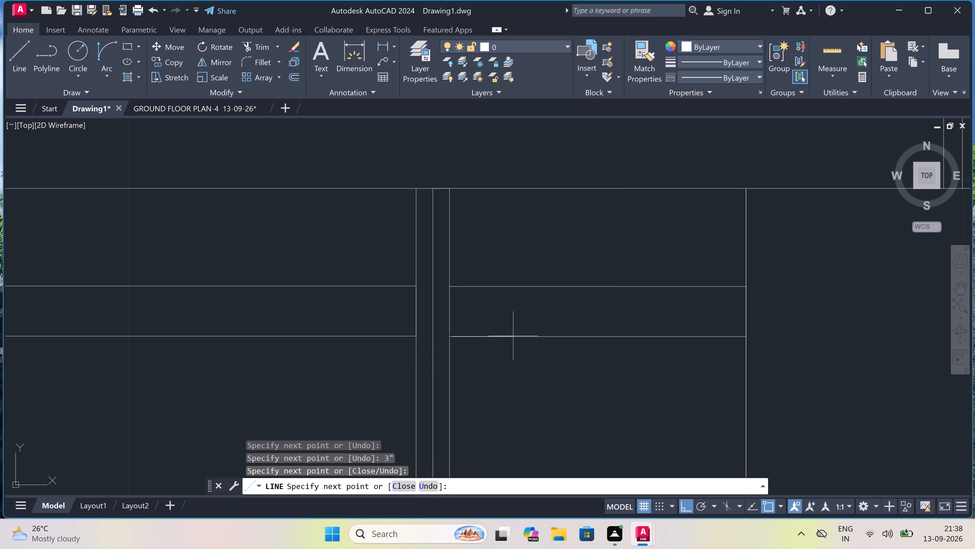
# Copy the wider panel's slat line pair five times straight down at roughly even spacing to fill the panel to near its base.
pyautogui.scroll(-4, 541, 327)
pyautogui.scroll(-1, 423, 346)
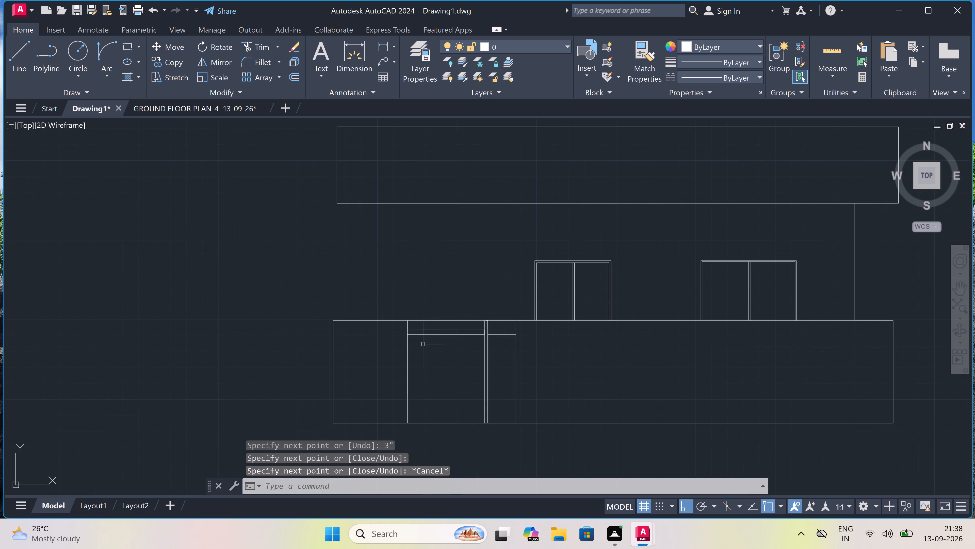
pyautogui.scroll(1, 438, 327)
pyautogui.moveTo(438, 327); pyautogui.dragTo(435, 340)
pyautogui.click(429, 350)
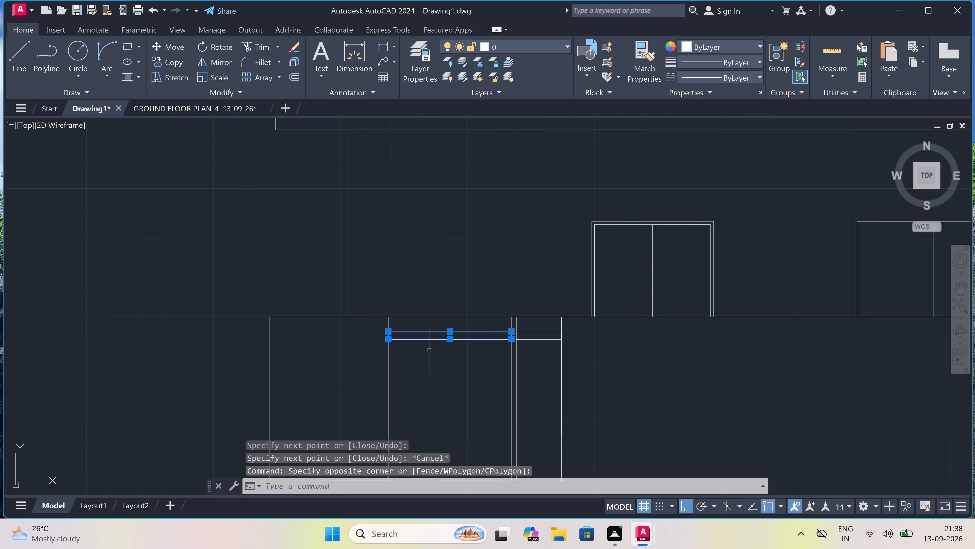
pyautogui.click(171, 58)
pyautogui.scroll(-2, 548, 532)
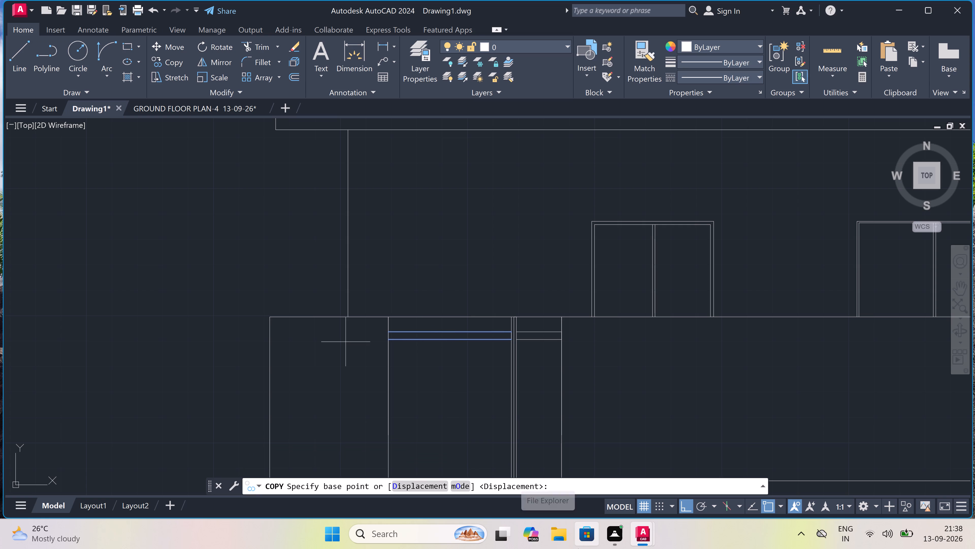
pyautogui.scroll(-2, 397, 394)
pyautogui.scroll(2, 394, 397)
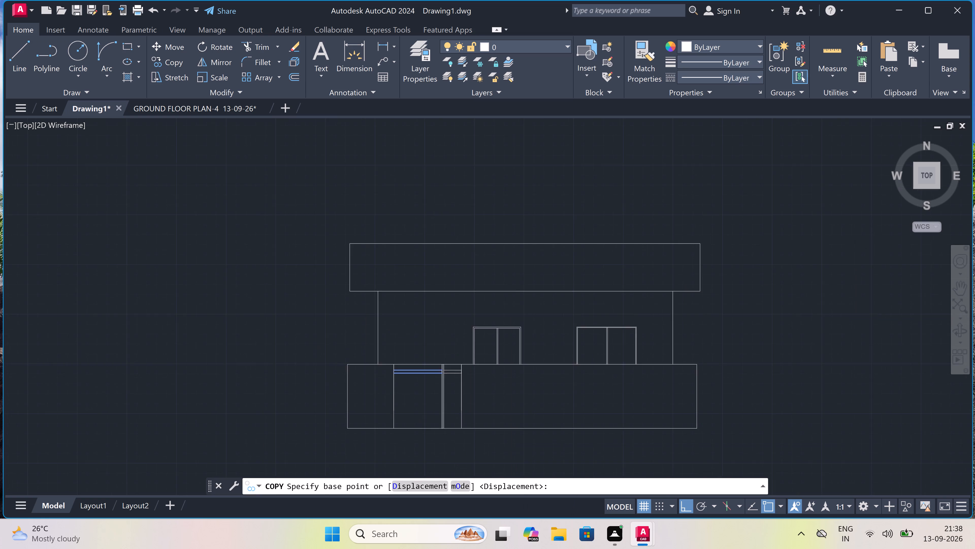
pyautogui.scroll(1, 394, 398)
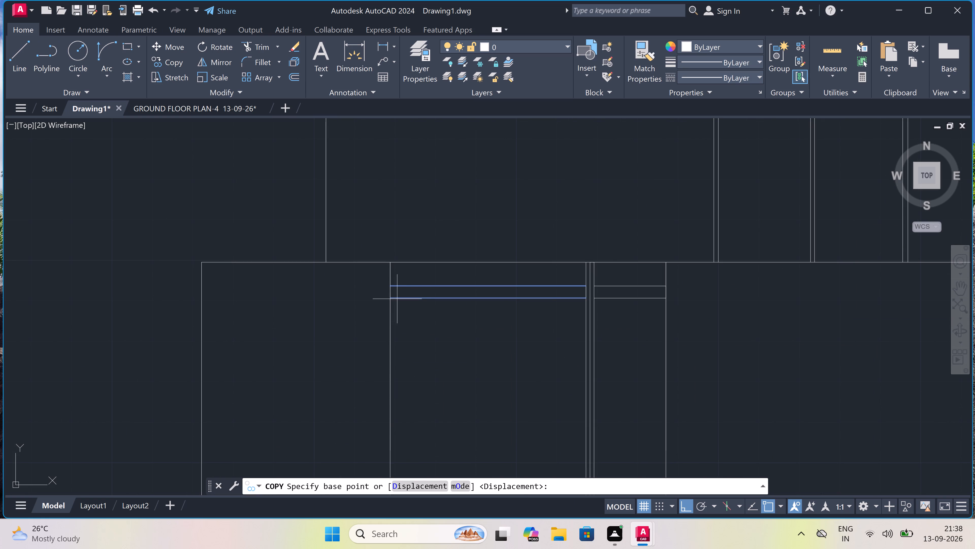
pyautogui.click(391, 299)
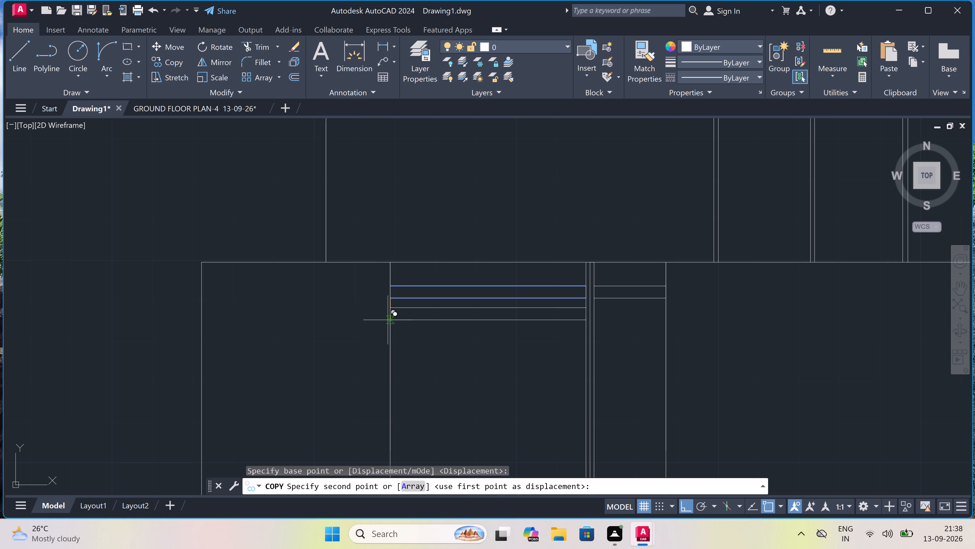
pyautogui.click(390, 334)
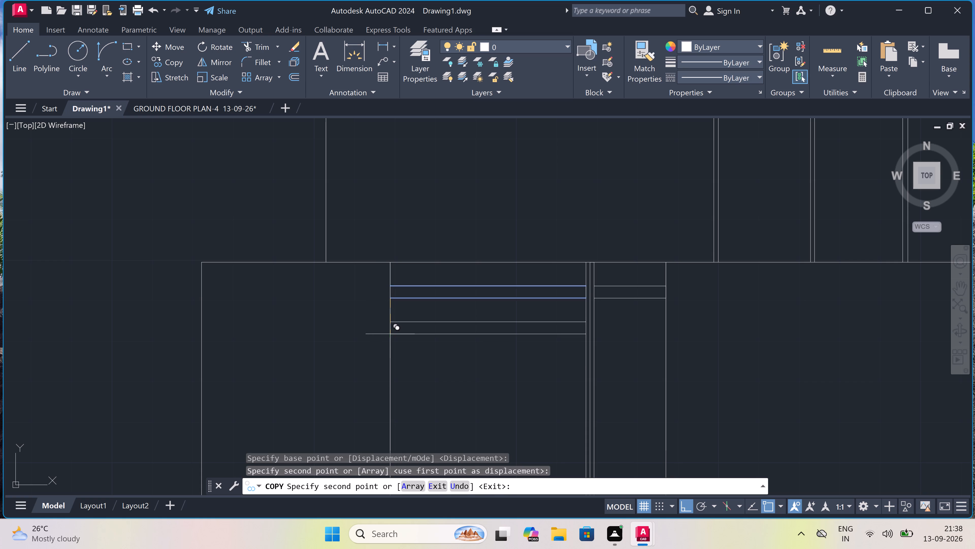
pyautogui.moveTo(392, 369); pyautogui.dragTo(394, 375)
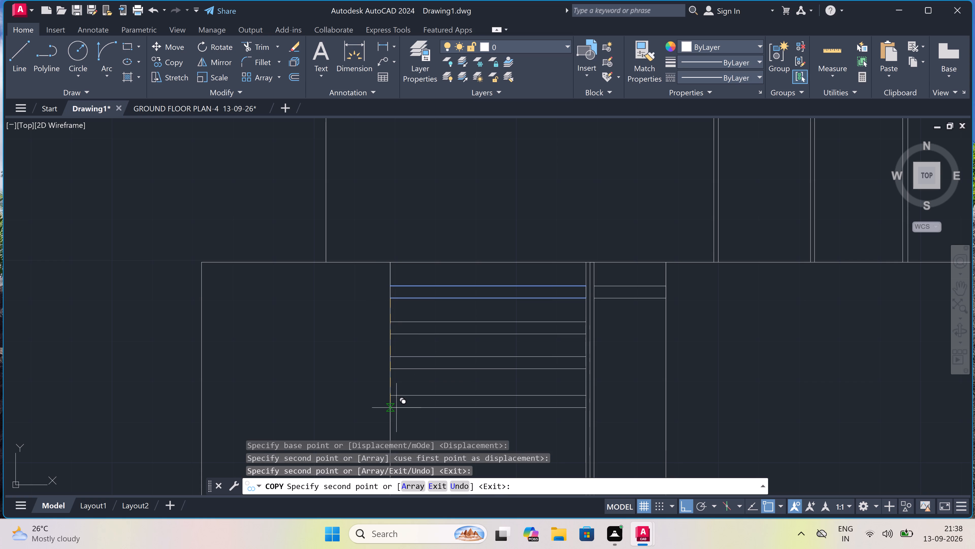
pyautogui.click(396, 405)
pyautogui.scroll(-4, 396, 403)
pyautogui.scroll(4, 397, 417)
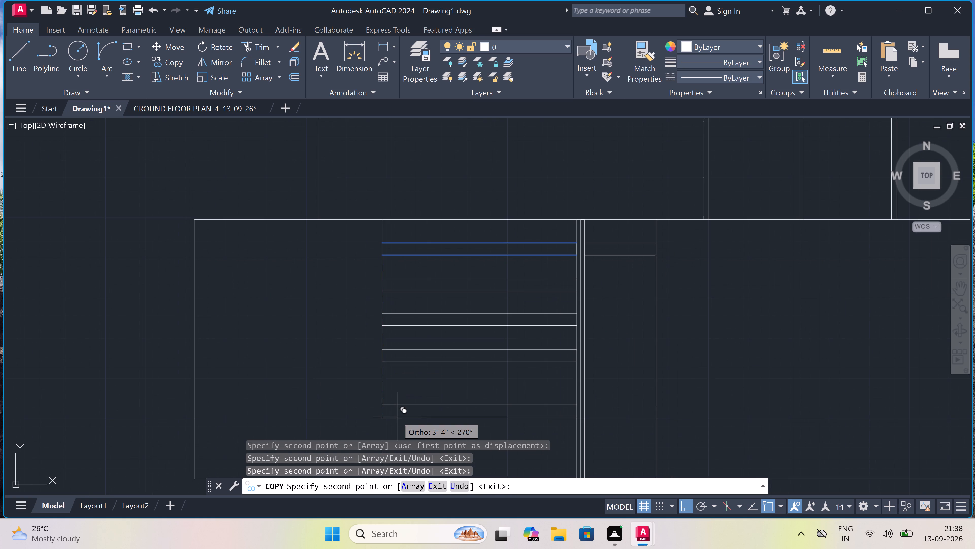
pyautogui.click(392, 405)
pyautogui.scroll(-4, 392, 402)
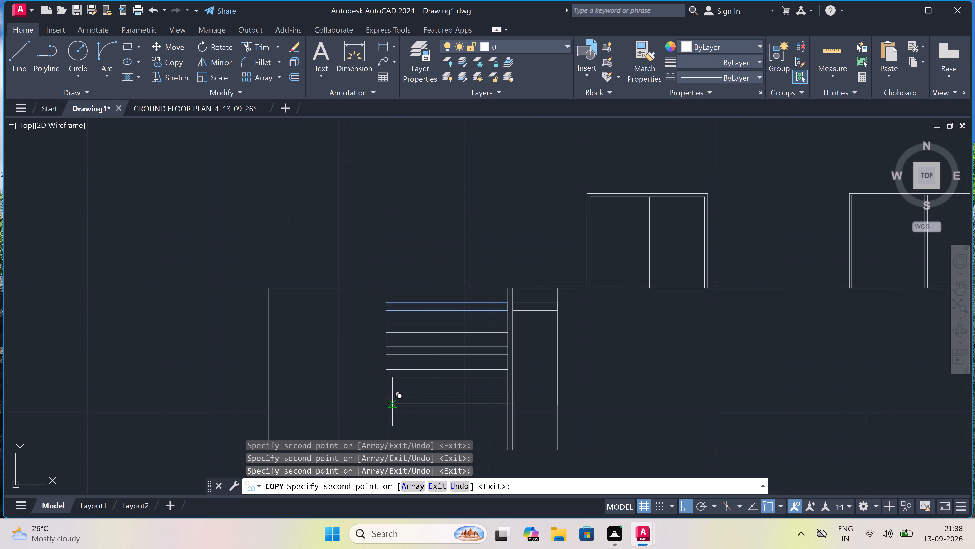
pyautogui.scroll(3, 392, 418)
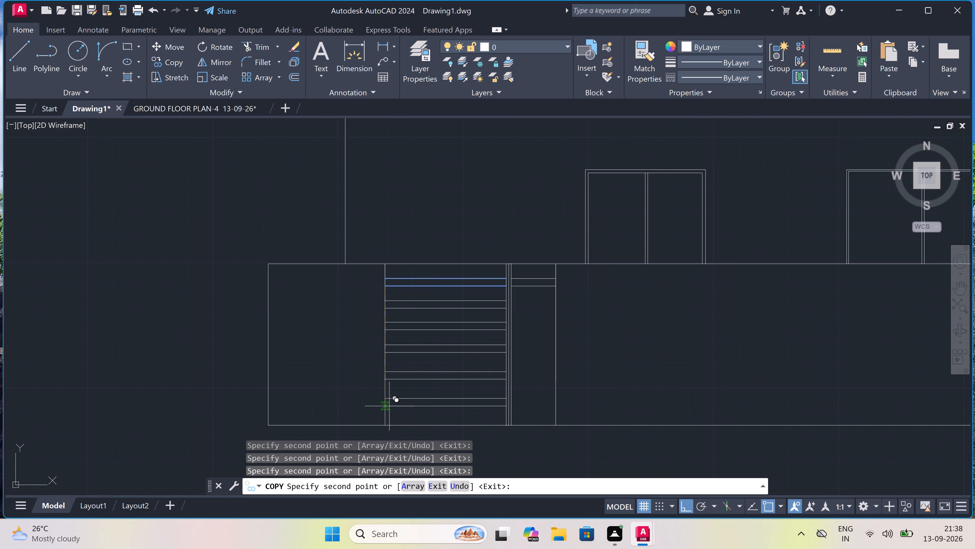
pyautogui.click(389, 406)
pyautogui.press('Escape')
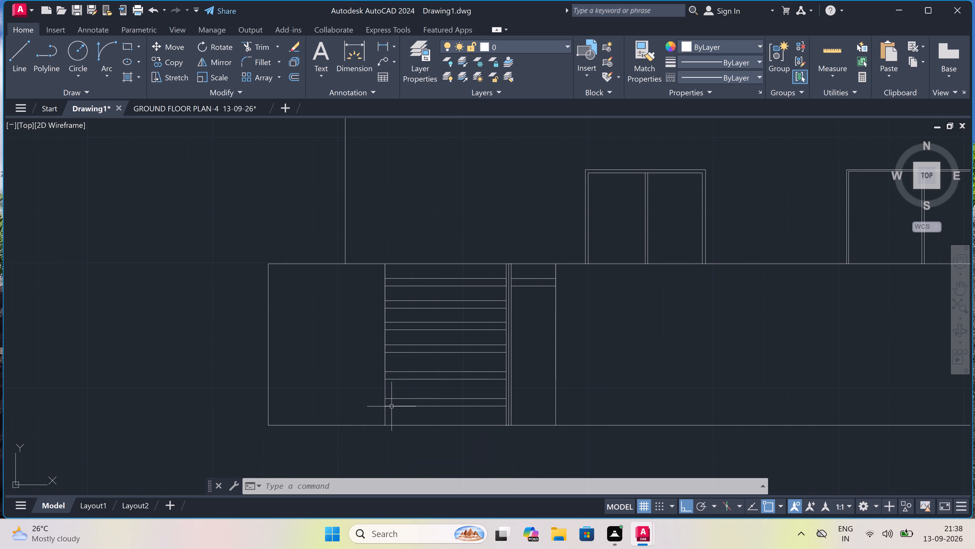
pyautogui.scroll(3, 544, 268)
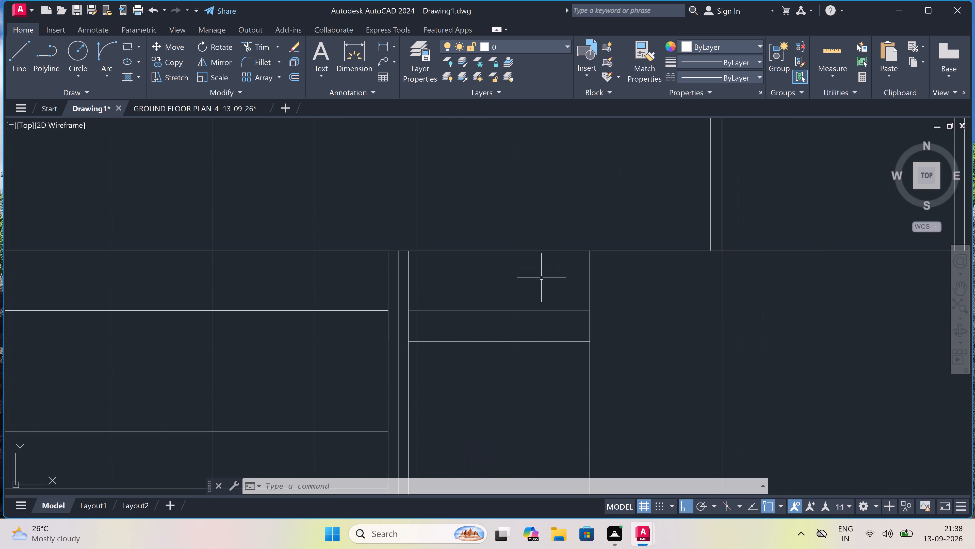
# Copy the narrower panel's slat line pair five times straight down, level with each slat pair of the wider panel.
pyautogui.moveTo(541, 282); pyautogui.dragTo(531, 329)
pyautogui.click(506, 369)
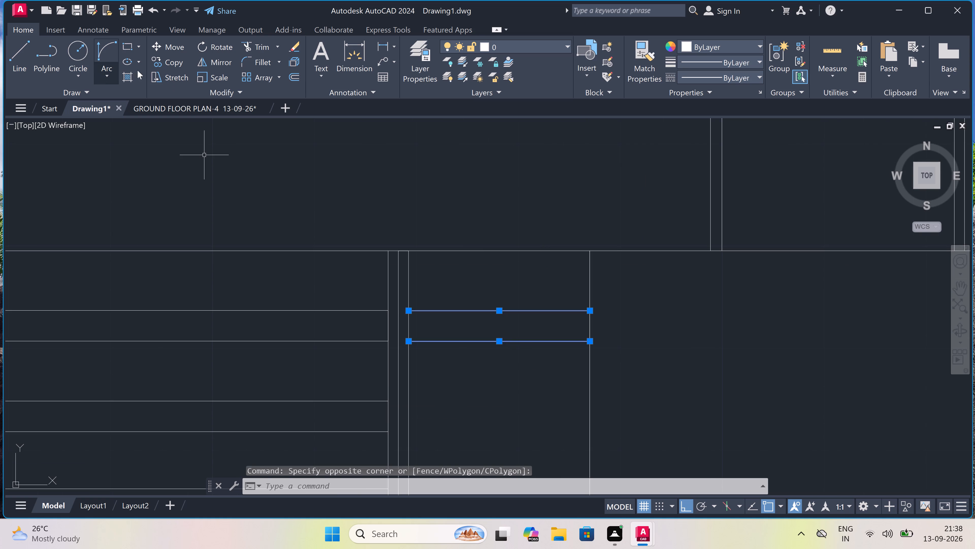
pyautogui.click(174, 60)
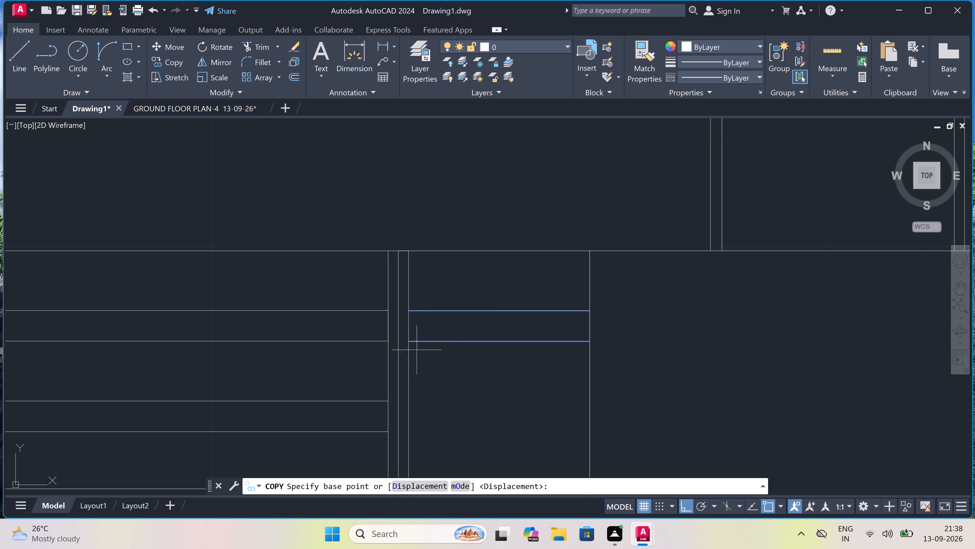
pyautogui.click(410, 309)
pyautogui.scroll(-4, 410, 356)
pyautogui.scroll(3, 409, 372)
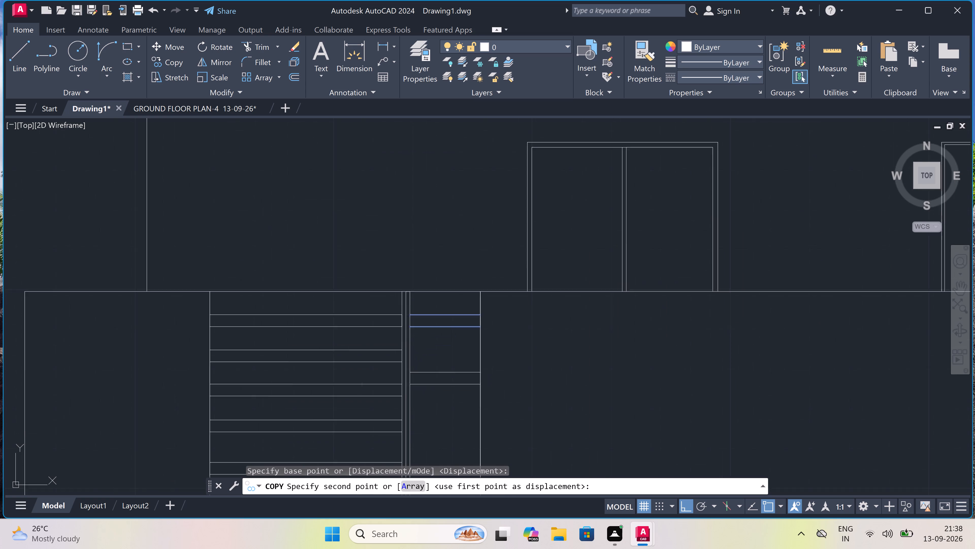
pyautogui.scroll(3, 404, 340)
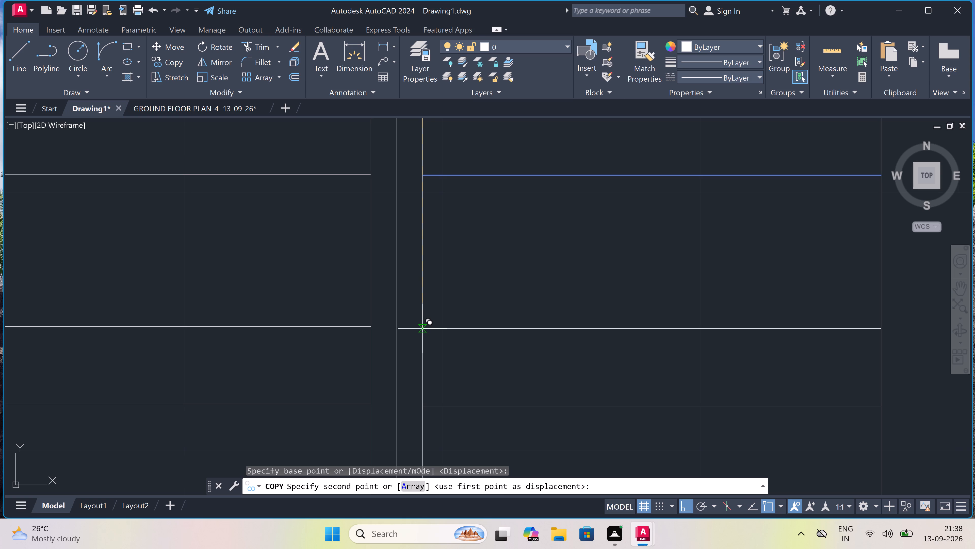
pyautogui.click(422, 329)
pyautogui.scroll(-4, 422, 329)
pyautogui.scroll(3, 426, 366)
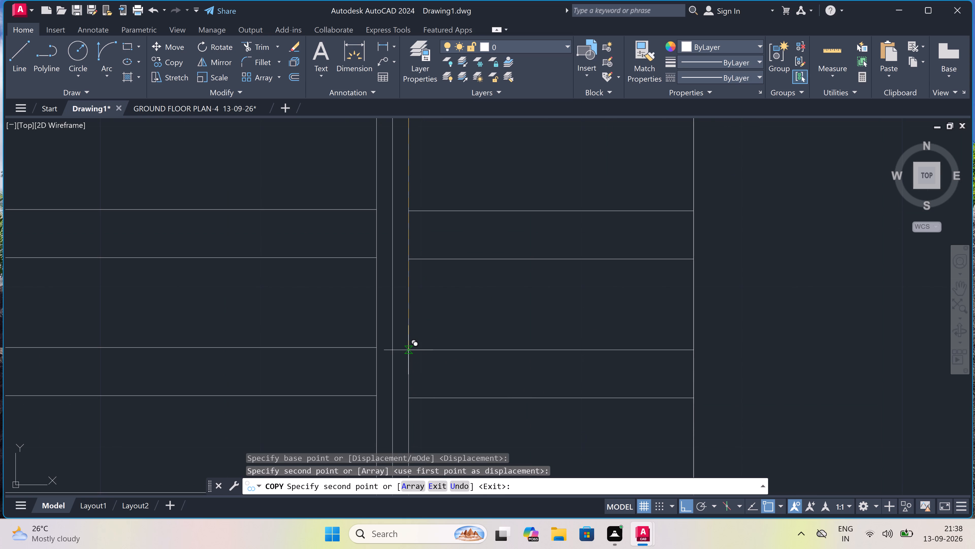
pyautogui.click(408, 348)
pyautogui.scroll(-5, 411, 346)
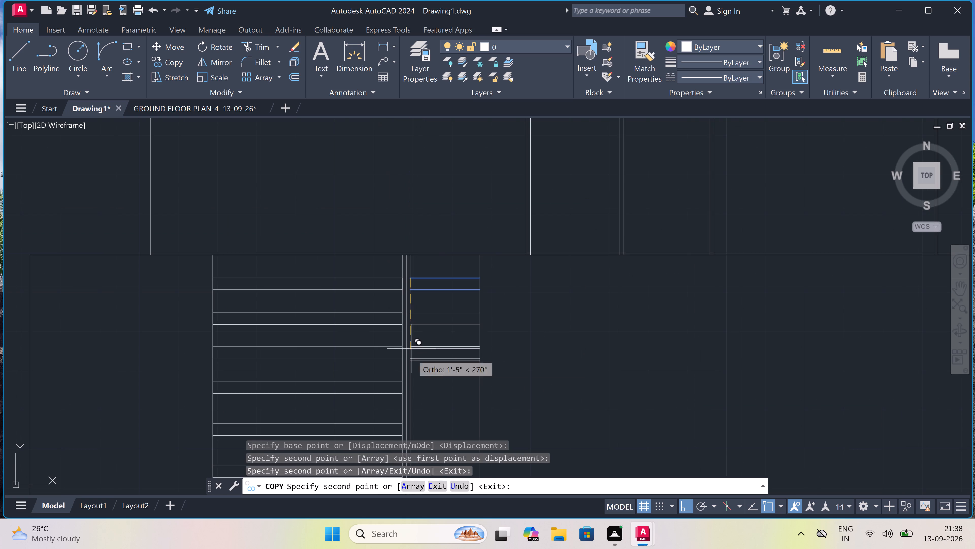
pyautogui.scroll(5, 411, 374)
pyautogui.scroll(-5, 407, 406)
pyautogui.scroll(-5, 403, 367)
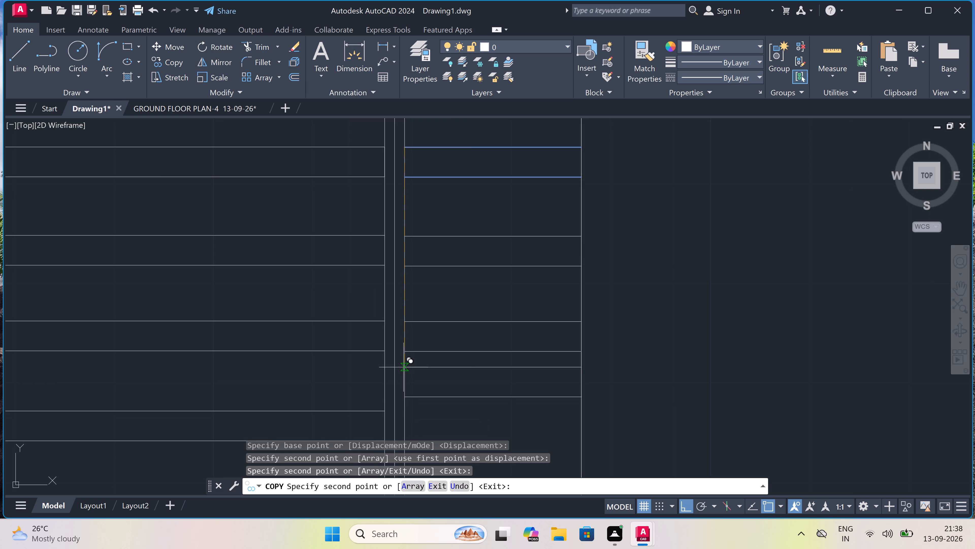
pyautogui.scroll(4, 394, 408)
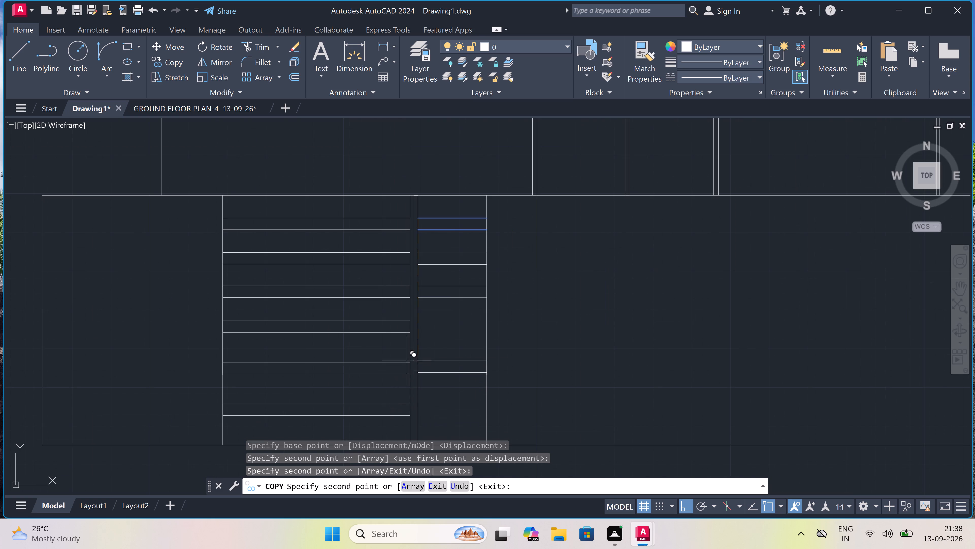
pyautogui.scroll(4, 413, 326)
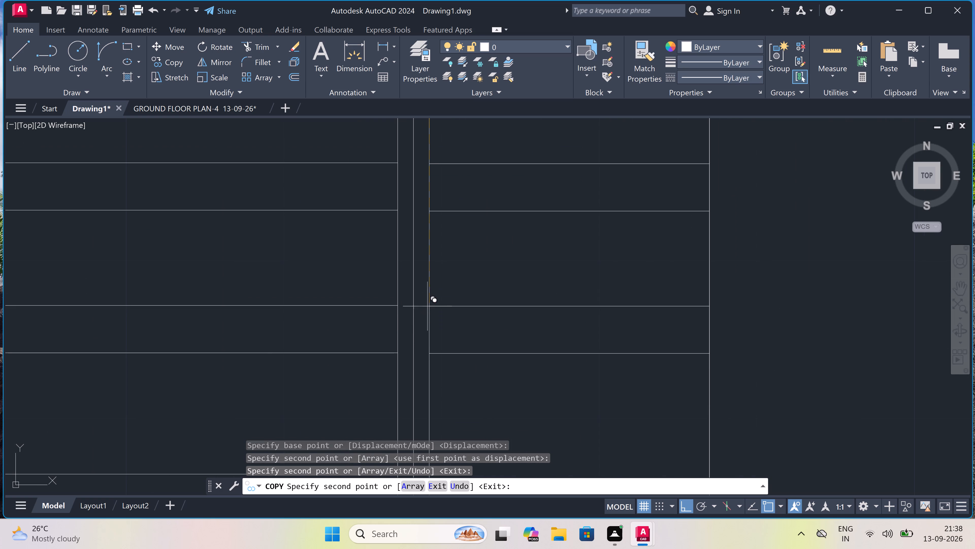
pyautogui.click(427, 307)
pyautogui.scroll(-5, 428, 307)
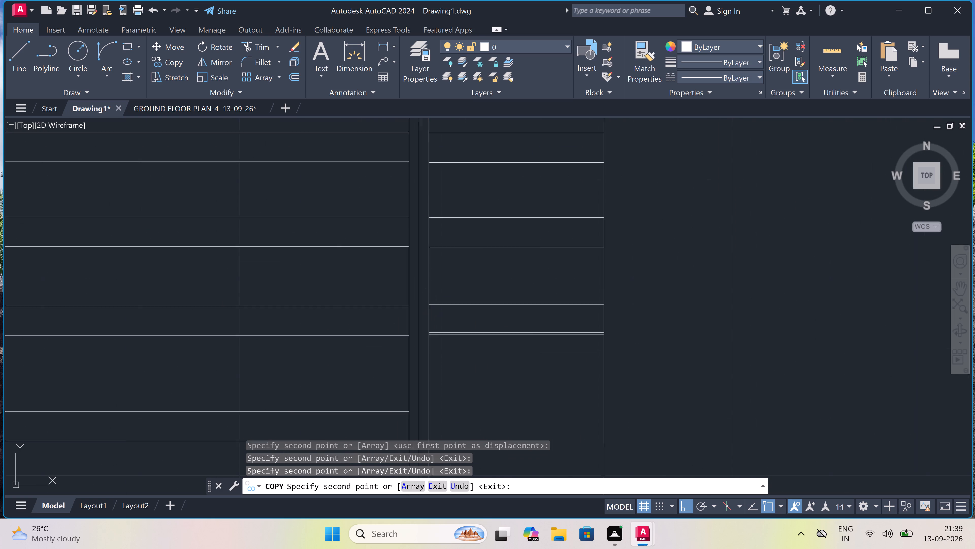
pyautogui.scroll(4, 431, 353)
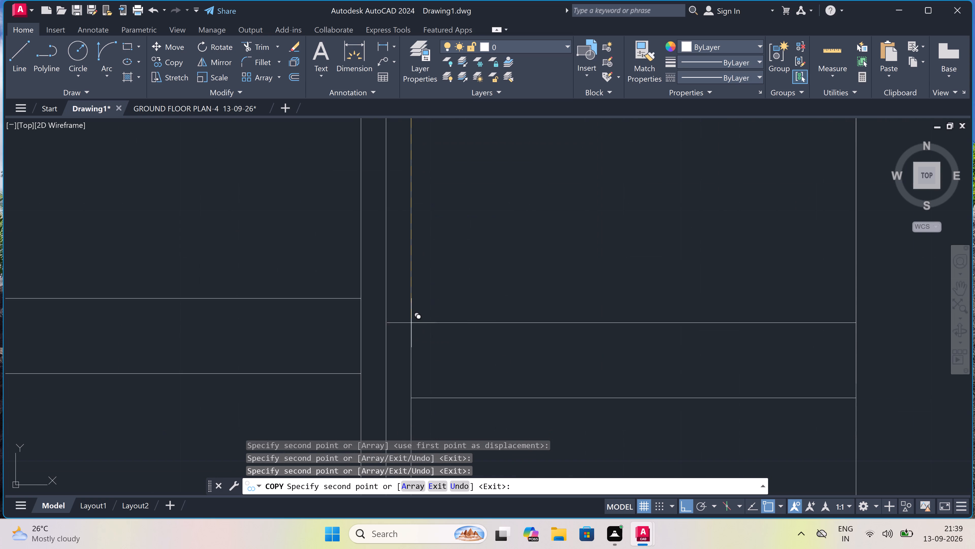
pyautogui.click(412, 298)
pyautogui.scroll(-4, 414, 296)
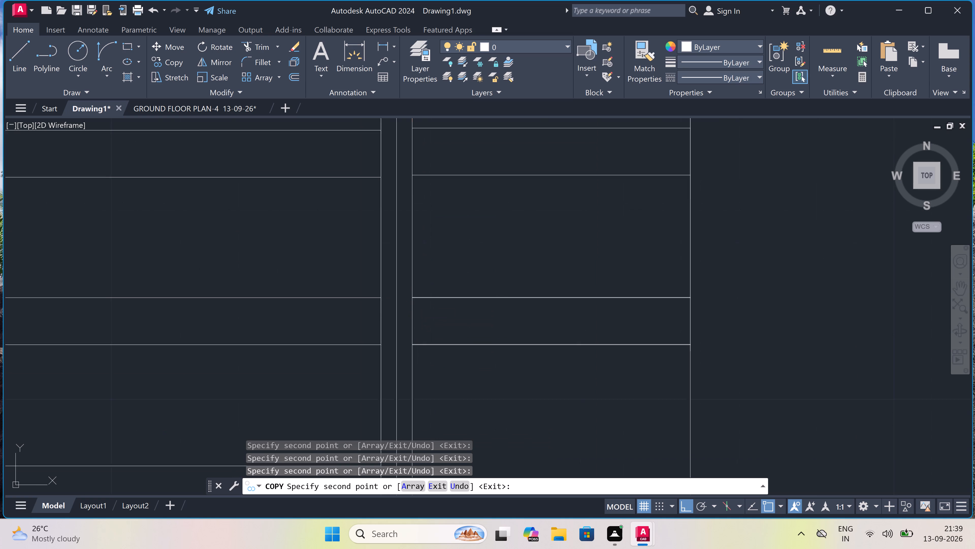
pyautogui.scroll(-2, 414, 296)
pyautogui.scroll(3, 419, 348)
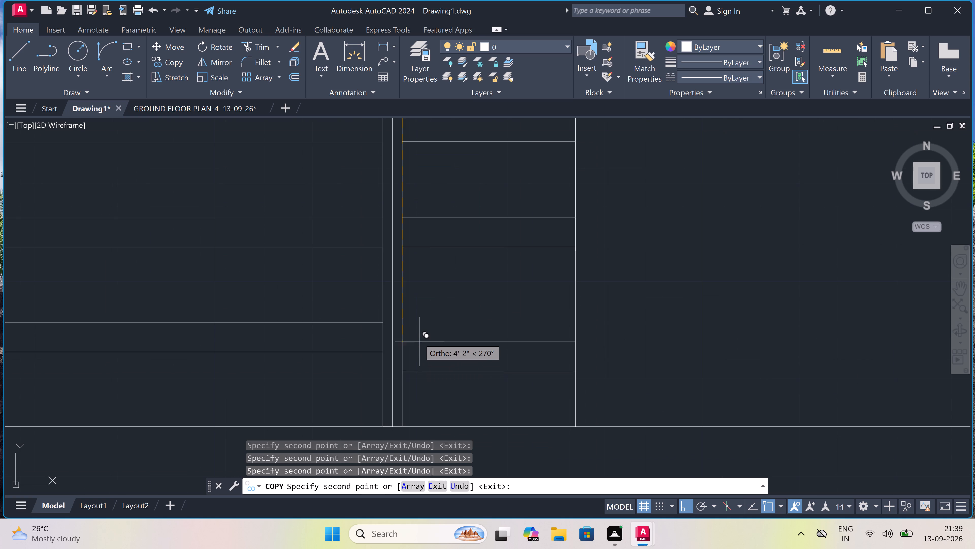
pyautogui.click(402, 322)
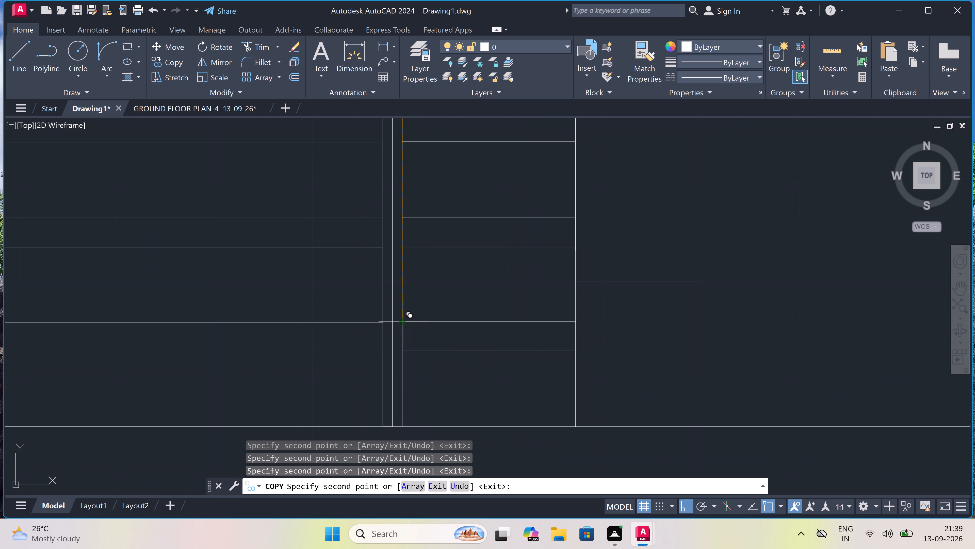
pyautogui.press('Escape')
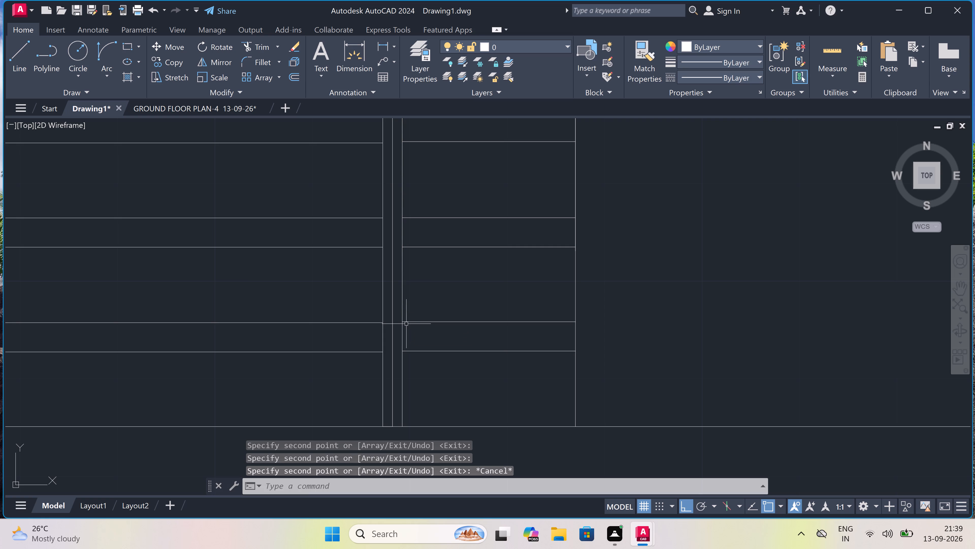
# Draw a narrow vertical rectangle over the front wall's full height, from the smaller window's gate-side edge a short way towards the gate opening.
pyautogui.scroll(-6, 399, 331)
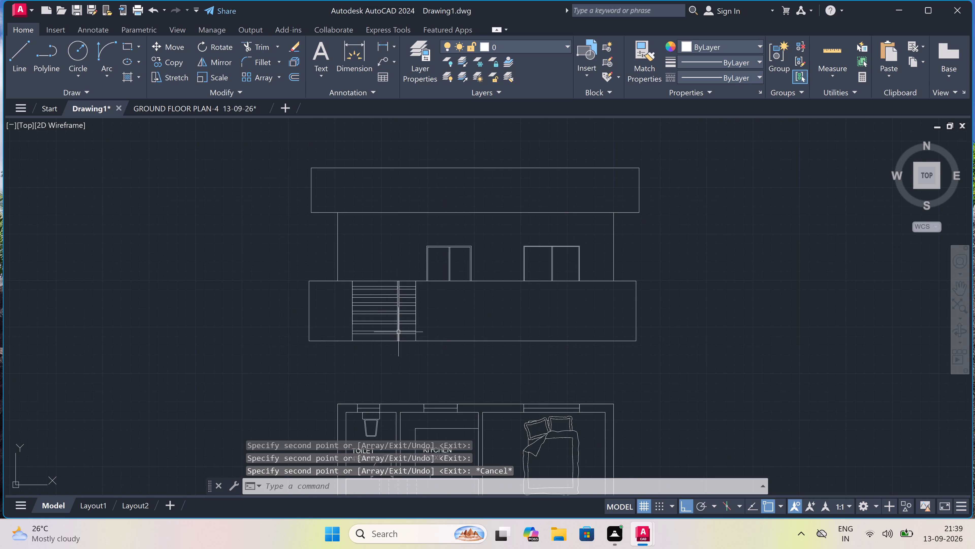
pyautogui.scroll(-1, 371, 284)
pyautogui.scroll(2, 367, 241)
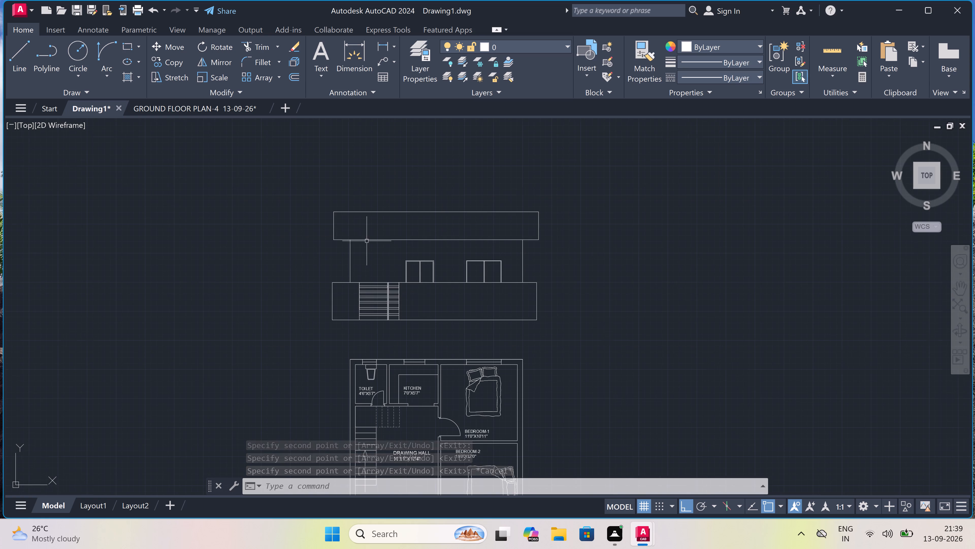
pyautogui.scroll(1, 361, 268)
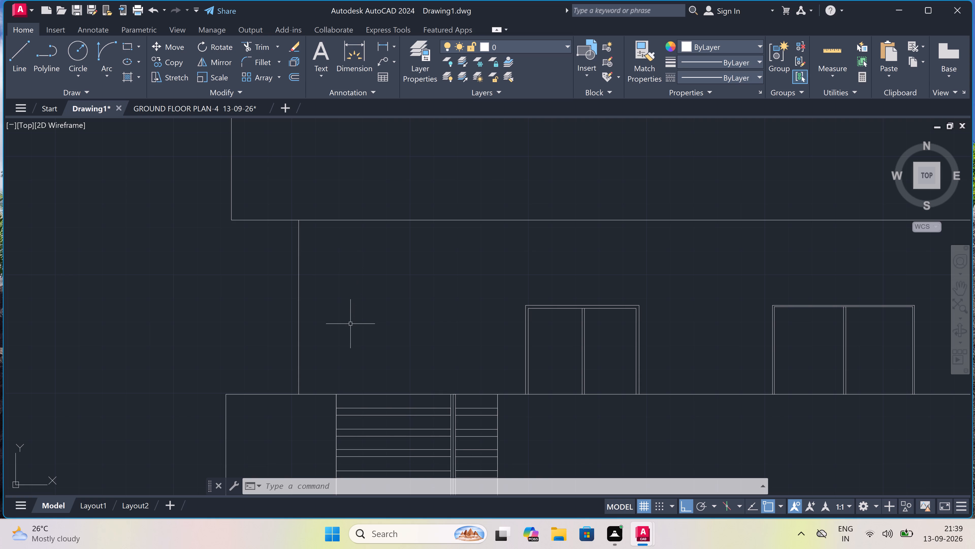
pyautogui.scroll(-2, 350, 324)
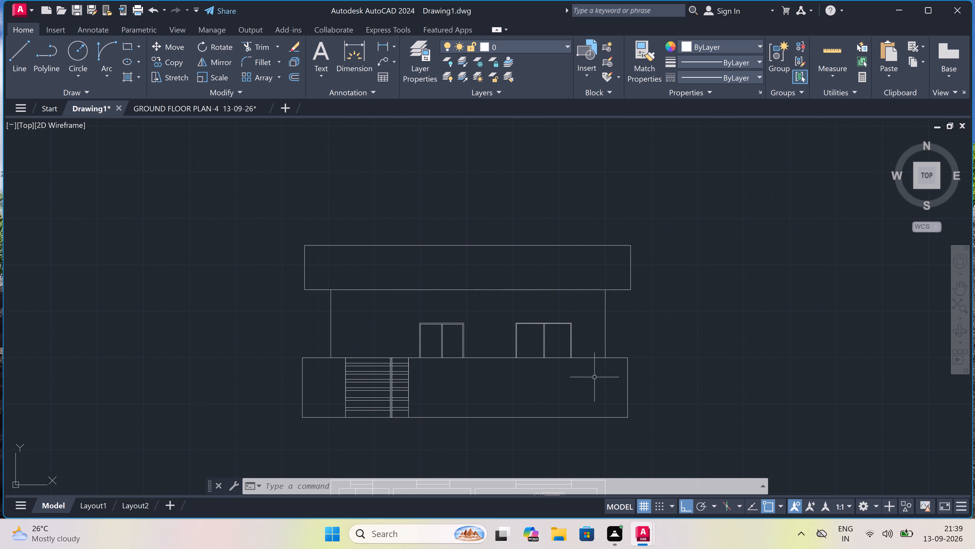
pyautogui.write('REC')
pyautogui.press('space')
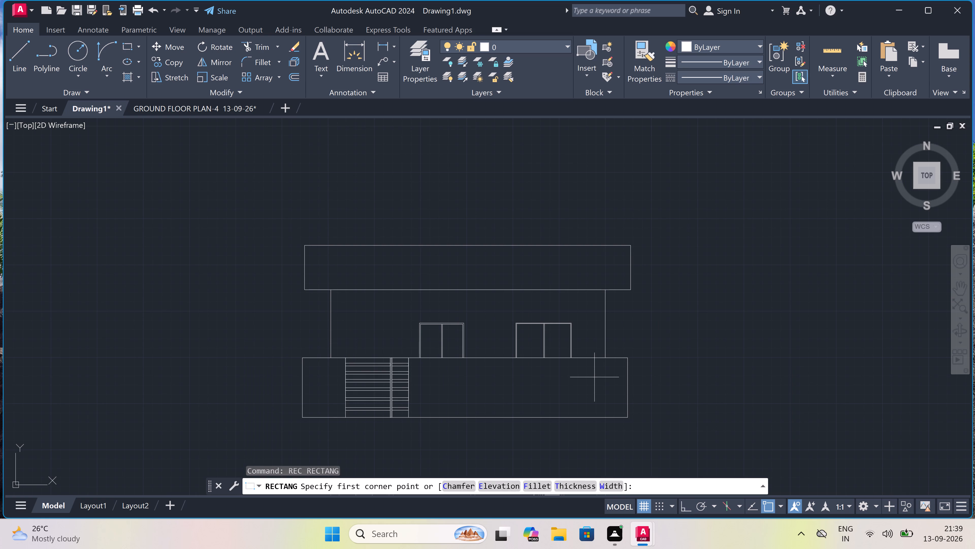
pyautogui.scroll(2, 401, 366)
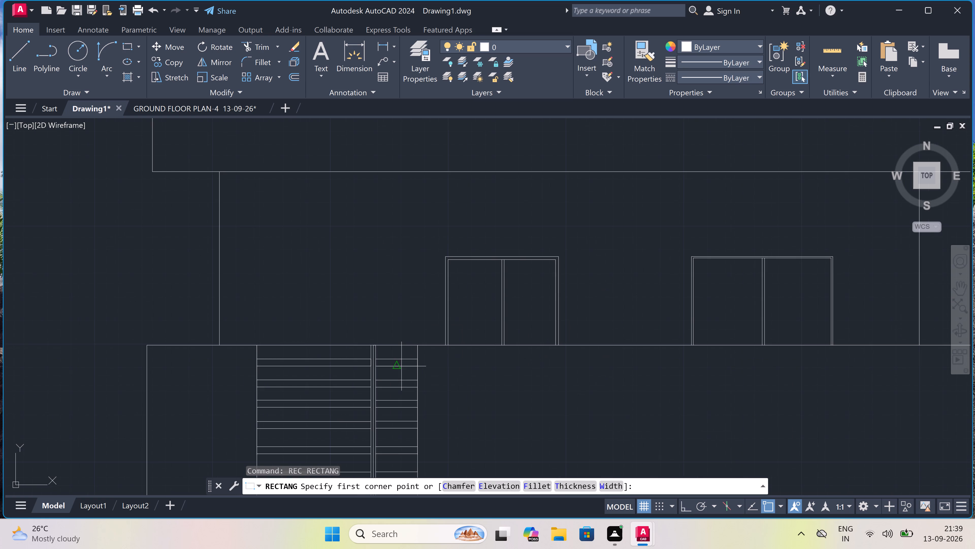
pyautogui.scroll(2, 438, 344)
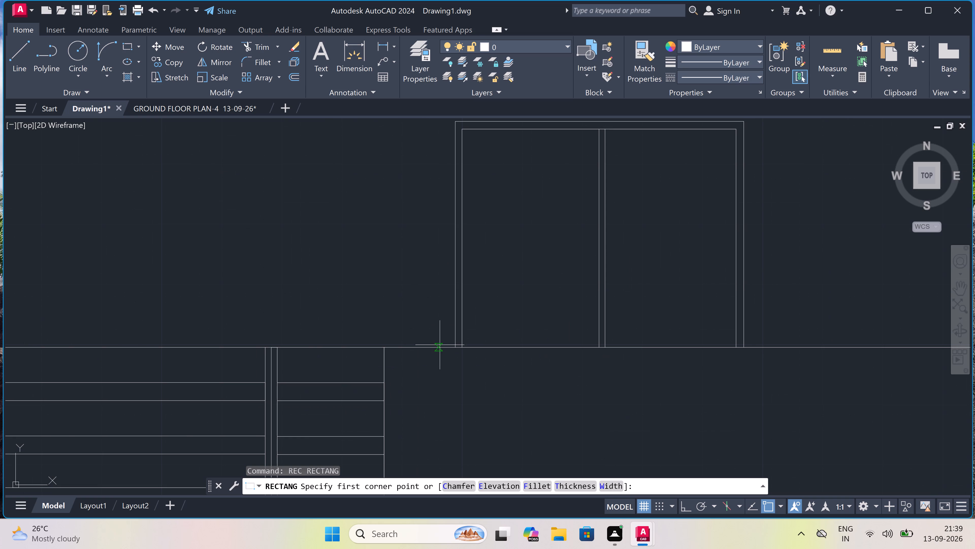
pyautogui.moveTo(453, 347); pyautogui.dragTo(460, 366)
pyautogui.scroll(-4, 462, 369)
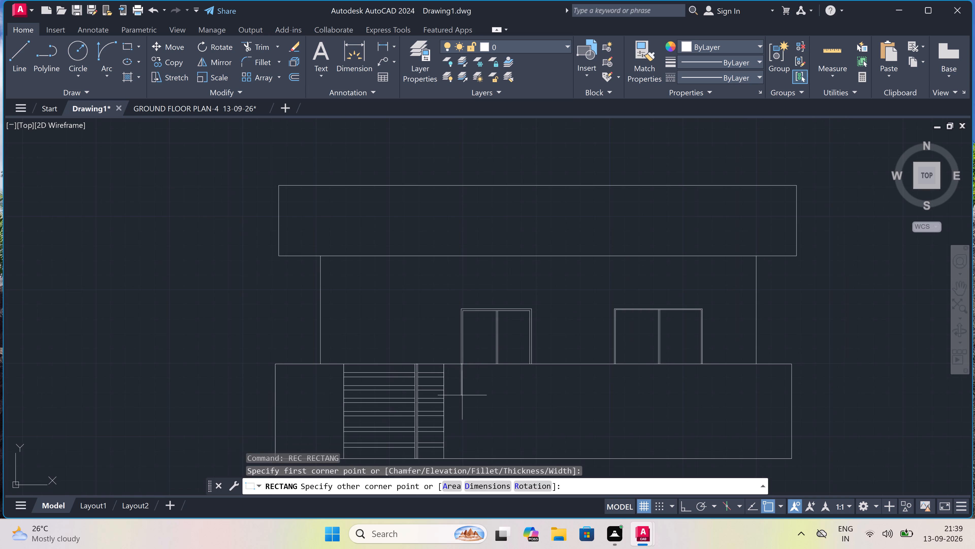
pyautogui.scroll(-3, 459, 408)
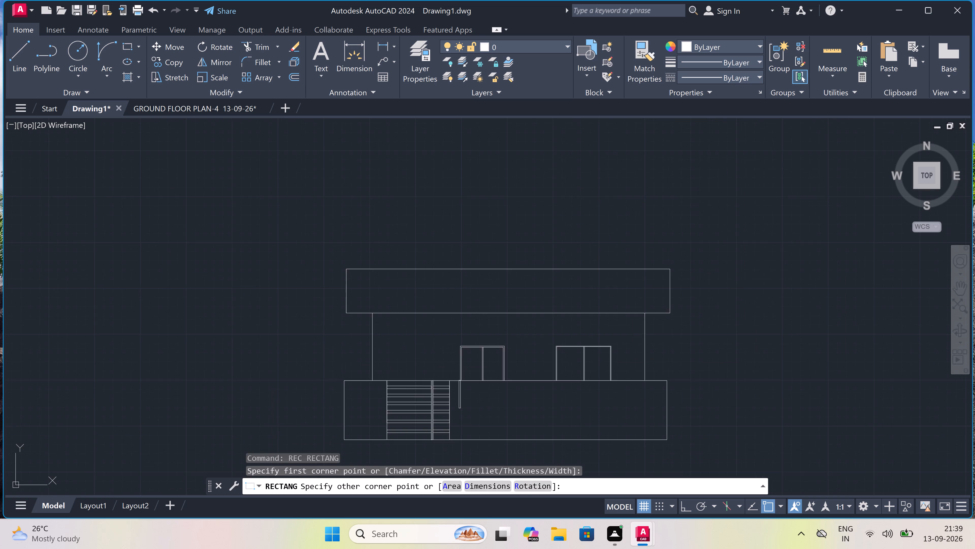
pyautogui.scroll(4, 458, 414)
pyautogui.scroll(-3, 457, 415)
pyautogui.scroll(2, 453, 426)
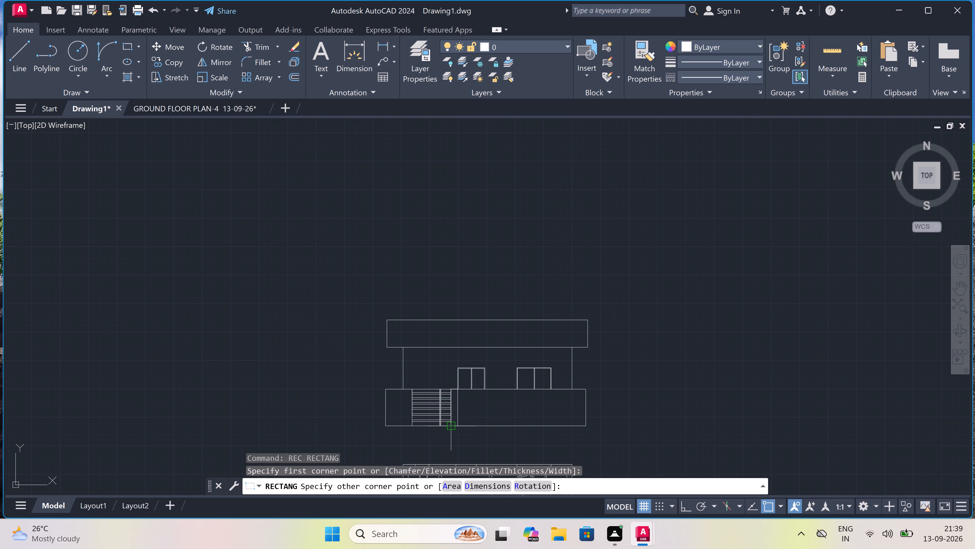
pyautogui.scroll(1, 453, 426)
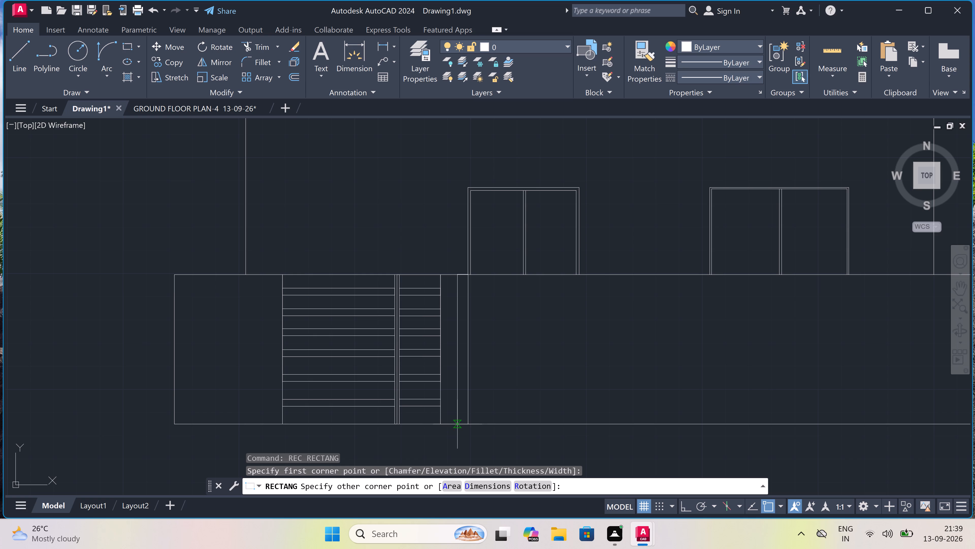
pyautogui.click(457, 424)
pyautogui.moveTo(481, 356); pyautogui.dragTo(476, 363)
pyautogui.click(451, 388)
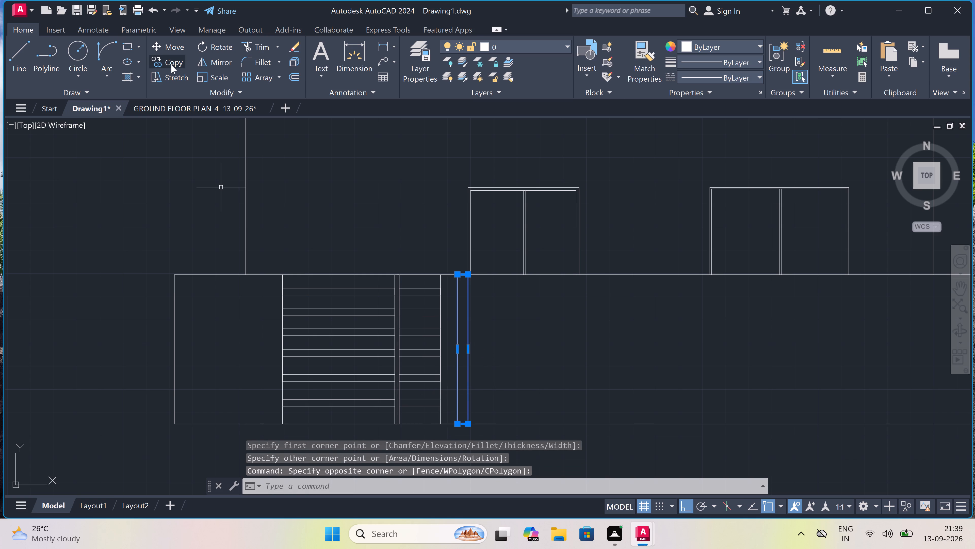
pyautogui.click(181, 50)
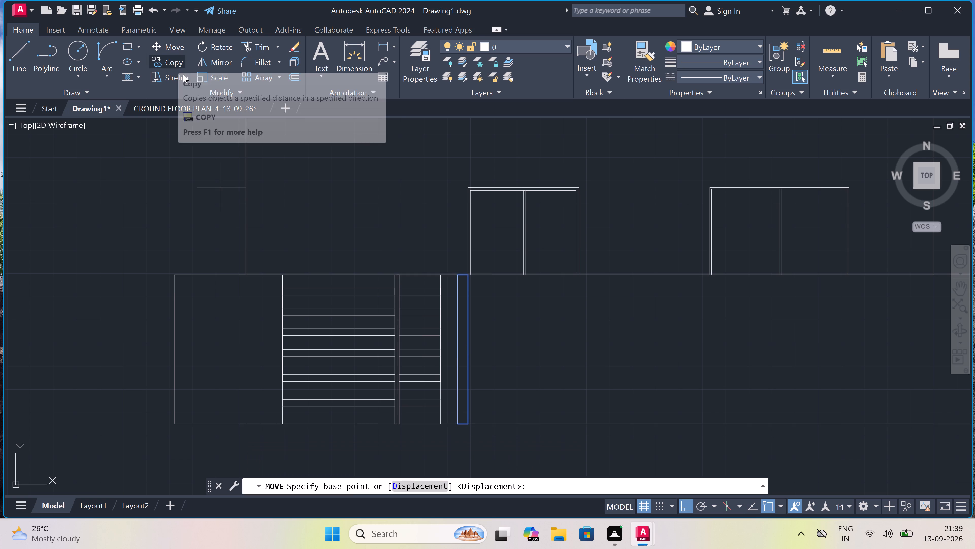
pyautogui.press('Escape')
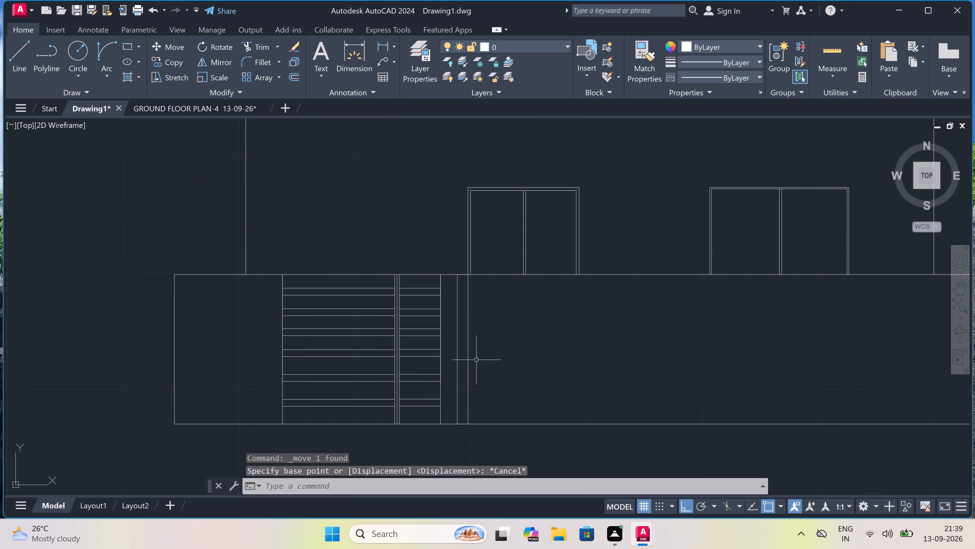
# Copy the narrow full-height rectangle horizontally to the gate's other side, starting where the house's left wall line meets the front wall's top.
pyautogui.moveTo(476, 355); pyautogui.dragTo(471, 362)
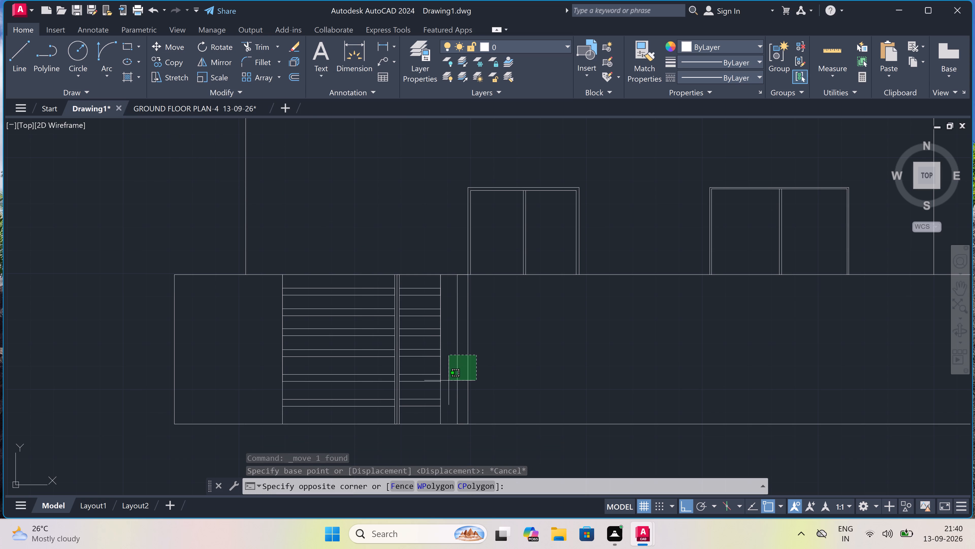
pyautogui.click(448, 379)
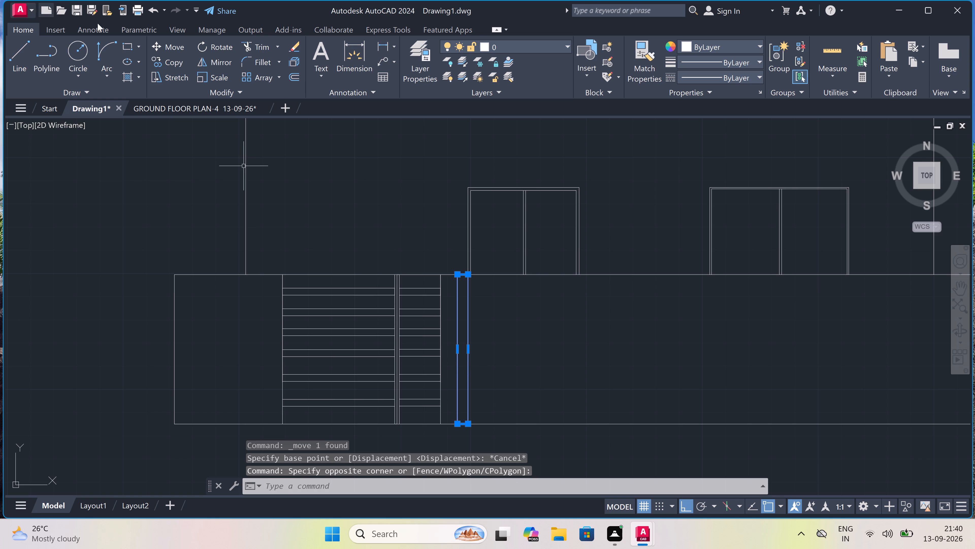
pyautogui.click(164, 57)
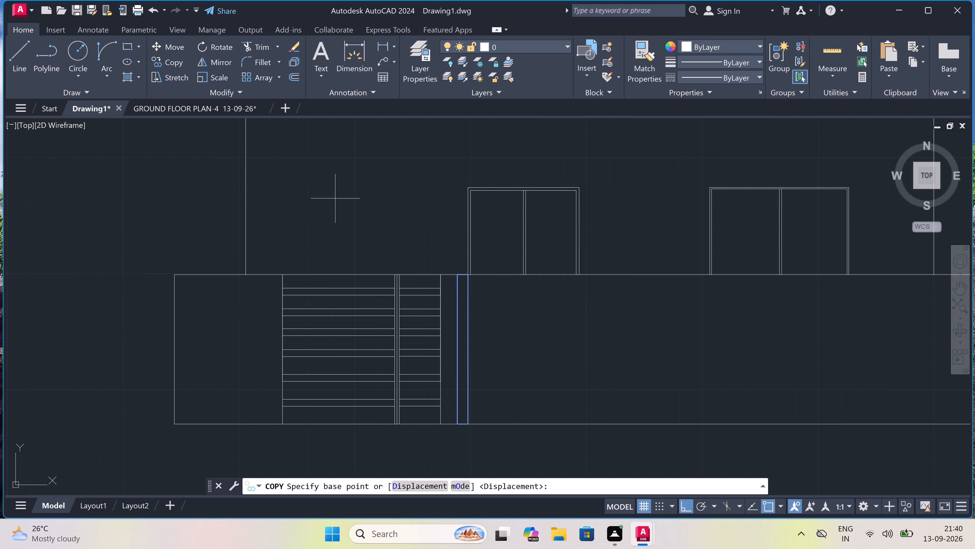
pyautogui.click(456, 276)
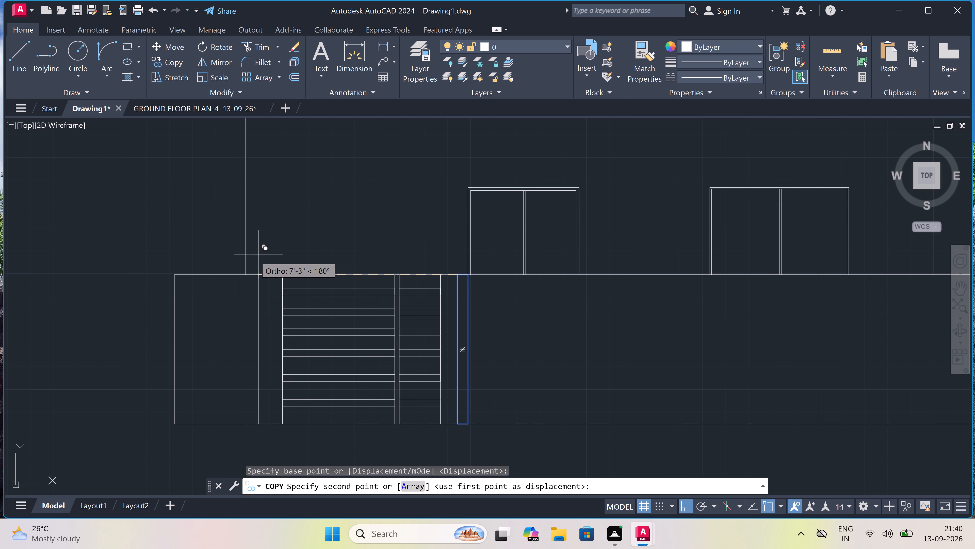
pyautogui.doubleClick(242, 272)
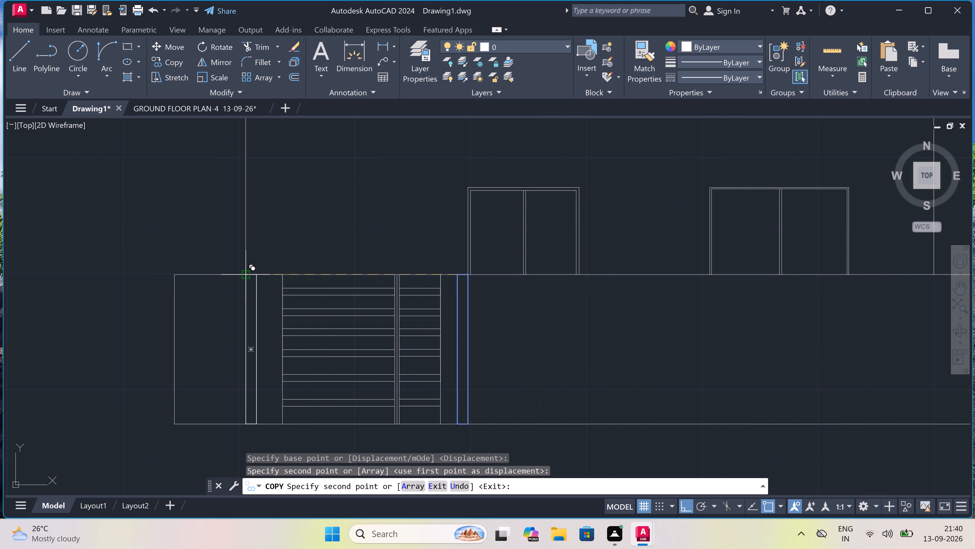
pyautogui.press('Escape')
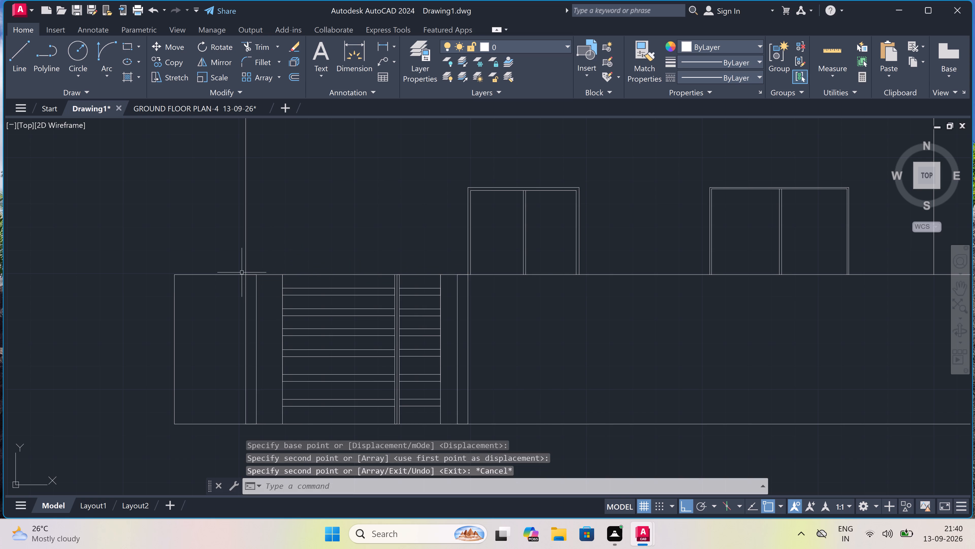
# Draw a rectangle inset slightly from all four edges of the long front wall section beneath the windows, beyond the gate's narrow strip.
pyautogui.scroll(-2, 239, 268)
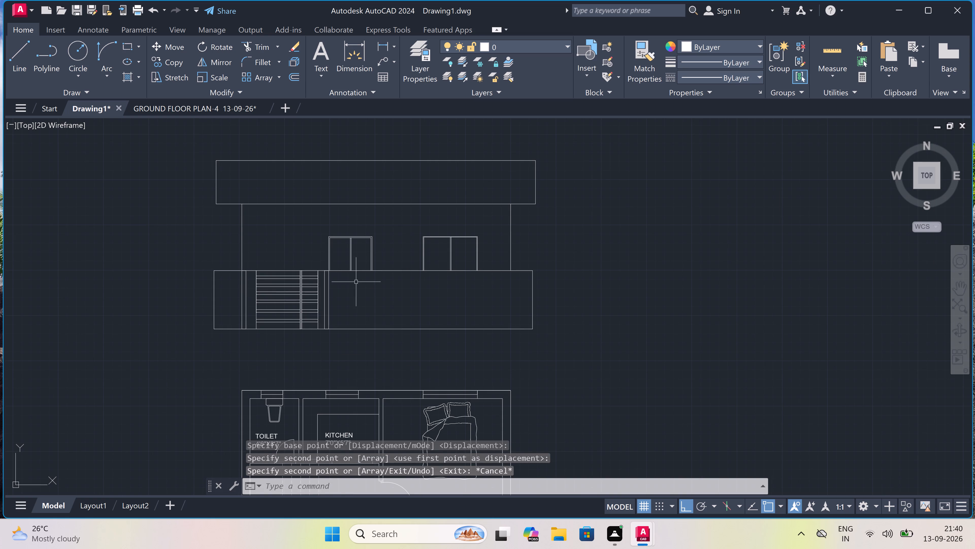
pyautogui.scroll(1, 359, 284)
pyautogui.scroll(4, 323, 273)
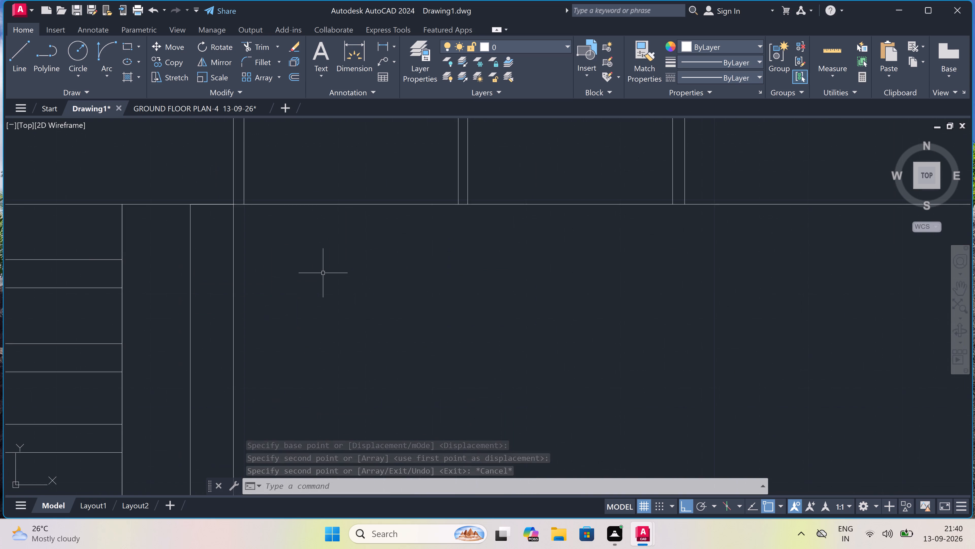
pyautogui.scroll(-1, 323, 273)
pyautogui.write('REC')
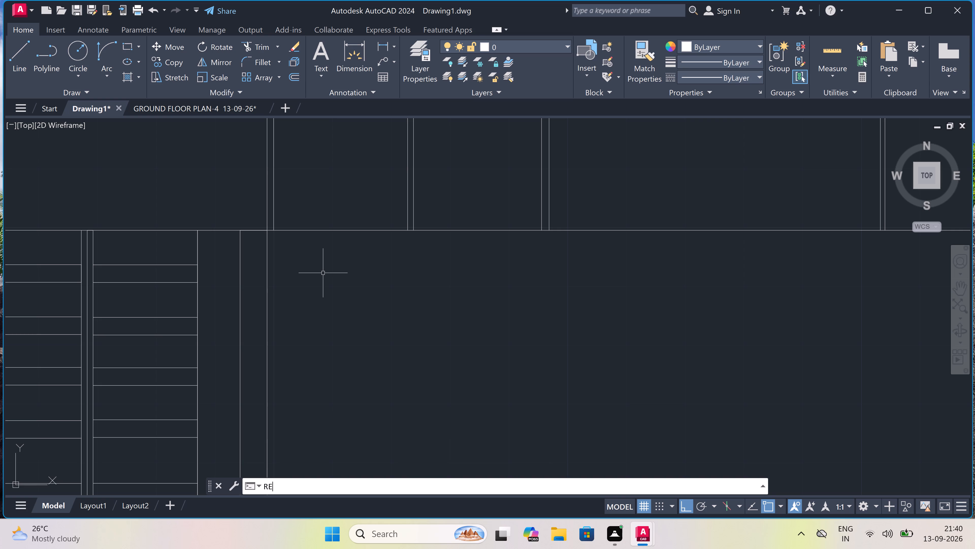
pyautogui.press('space')
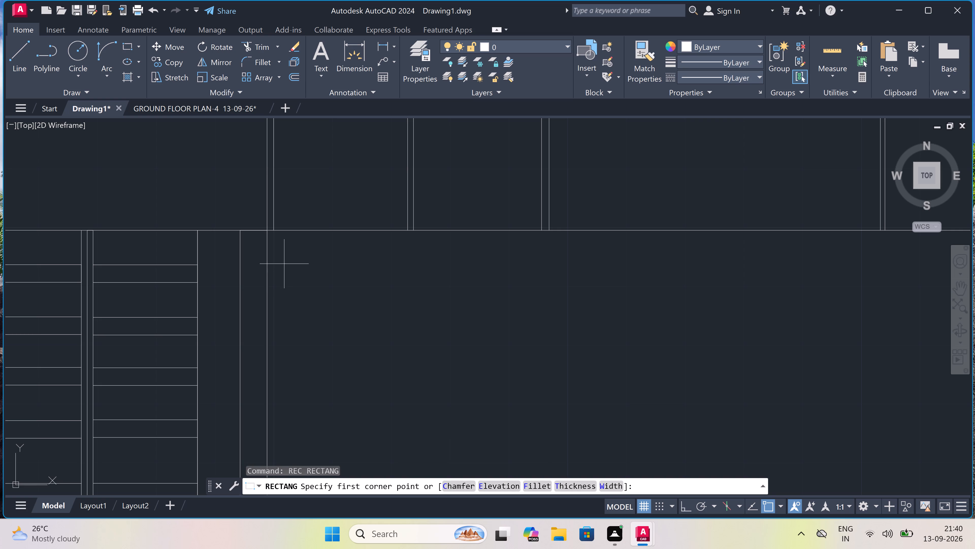
pyautogui.scroll(4, 270, 228)
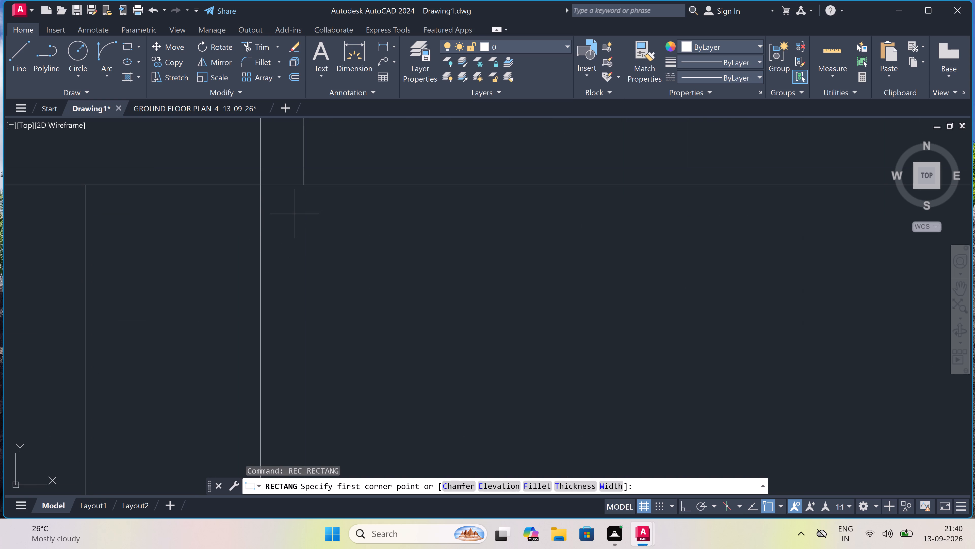
pyautogui.moveTo(294, 214); pyautogui.dragTo(315, 238)
pyautogui.scroll(-7, 429, 275)
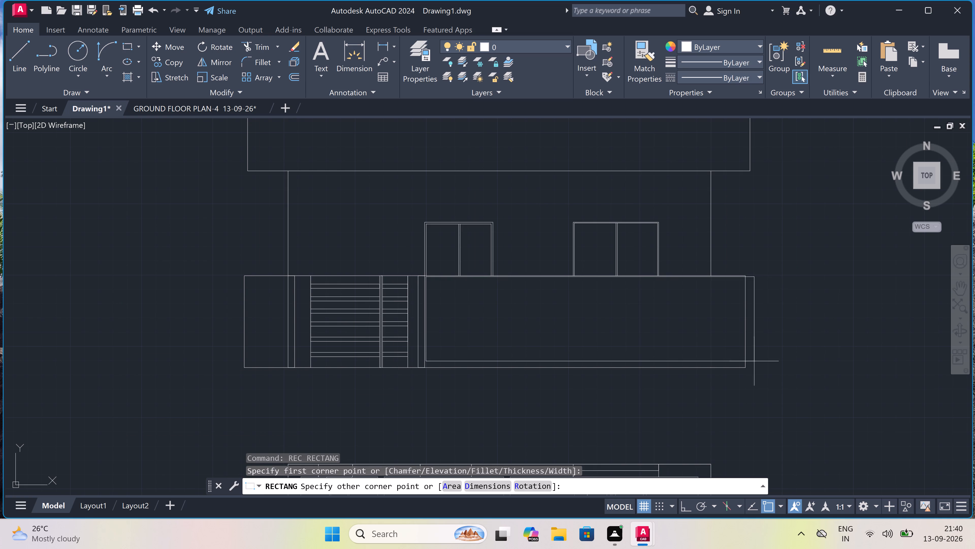
pyautogui.scroll(3, 751, 362)
pyautogui.scroll(3, 726, 369)
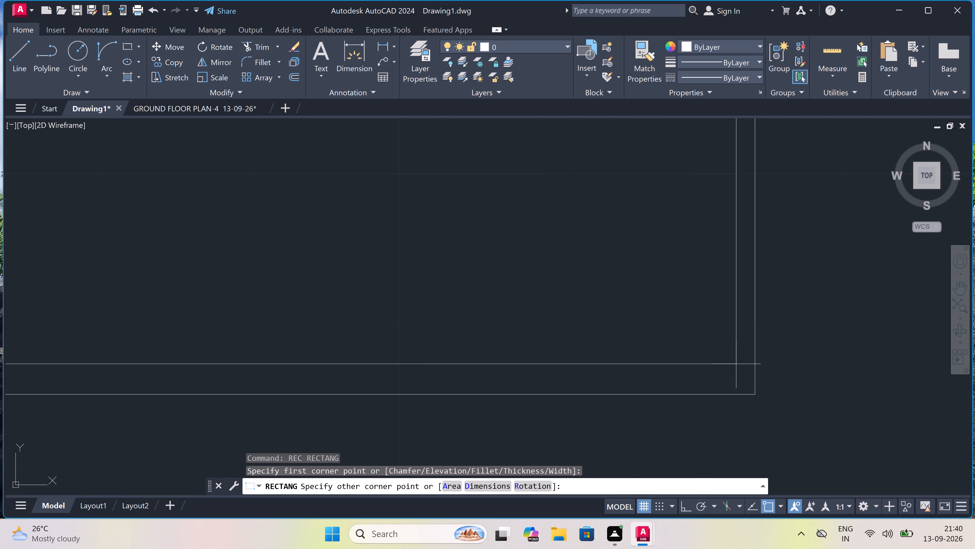
pyautogui.click(739, 376)
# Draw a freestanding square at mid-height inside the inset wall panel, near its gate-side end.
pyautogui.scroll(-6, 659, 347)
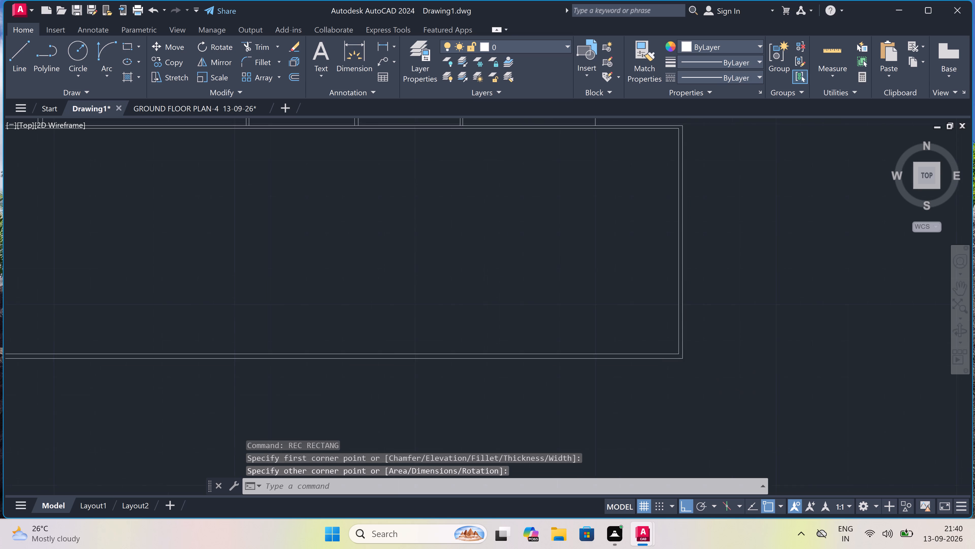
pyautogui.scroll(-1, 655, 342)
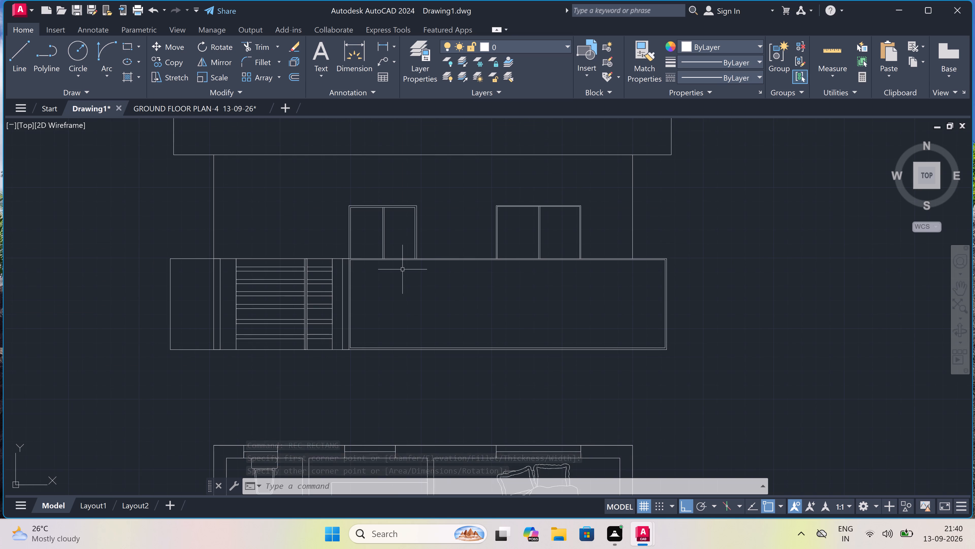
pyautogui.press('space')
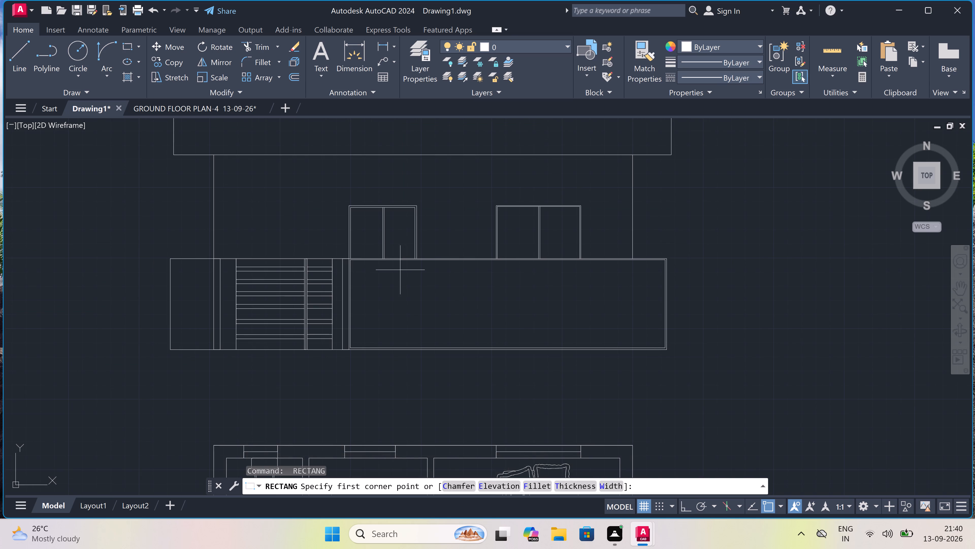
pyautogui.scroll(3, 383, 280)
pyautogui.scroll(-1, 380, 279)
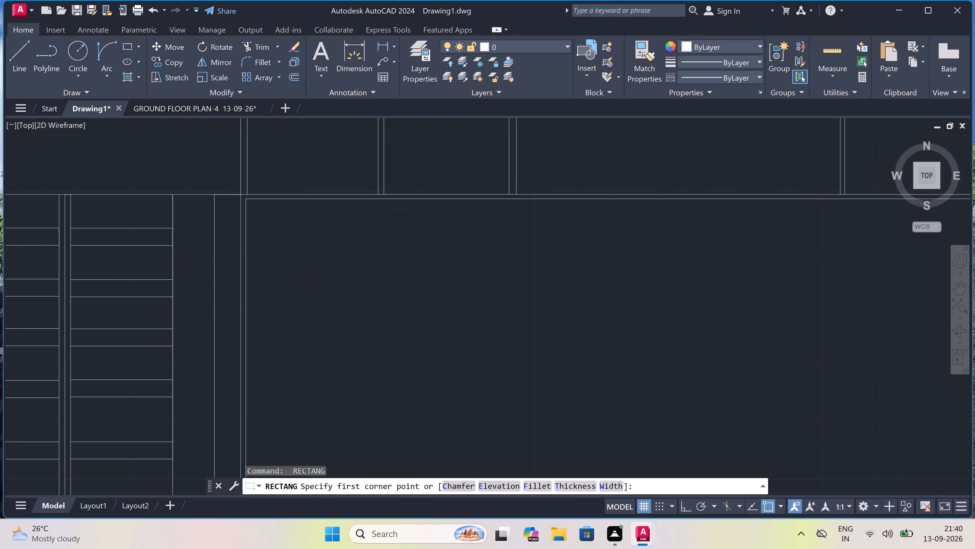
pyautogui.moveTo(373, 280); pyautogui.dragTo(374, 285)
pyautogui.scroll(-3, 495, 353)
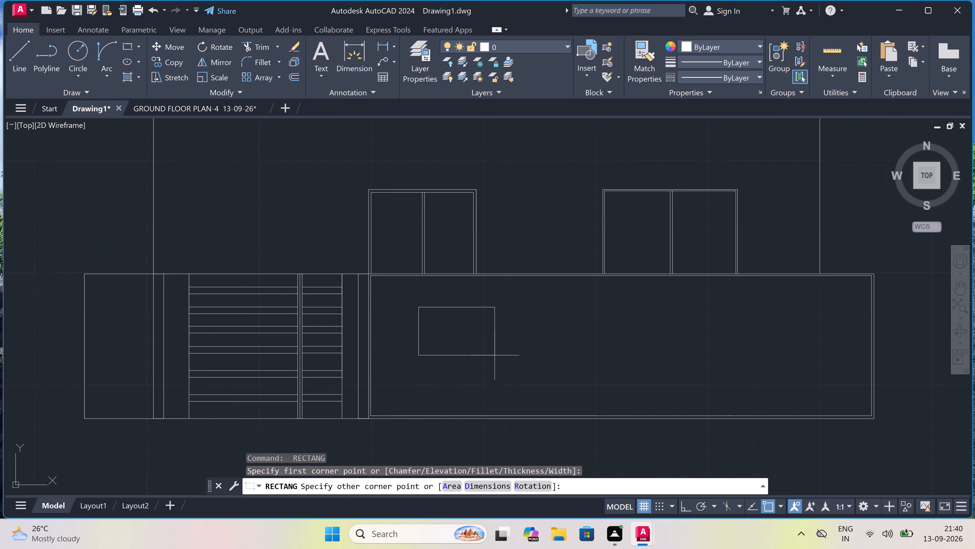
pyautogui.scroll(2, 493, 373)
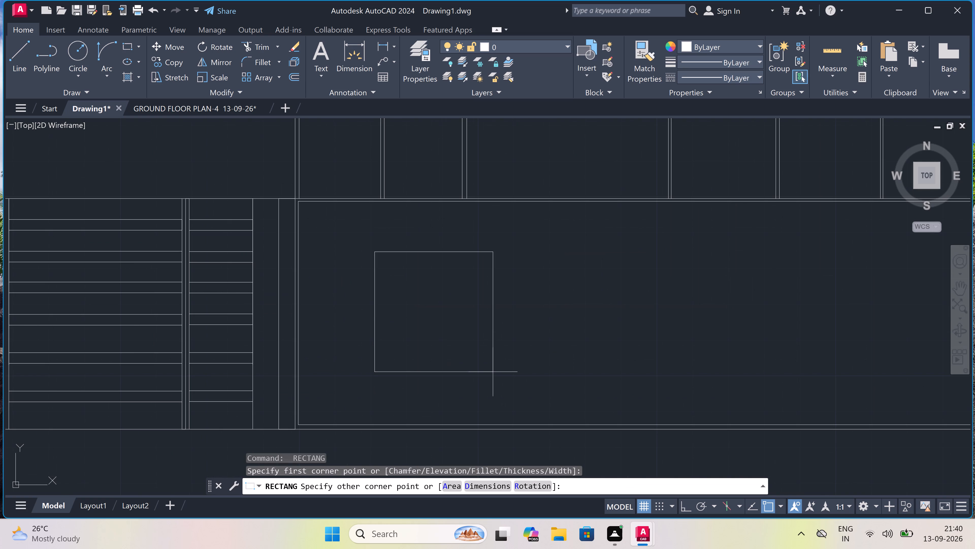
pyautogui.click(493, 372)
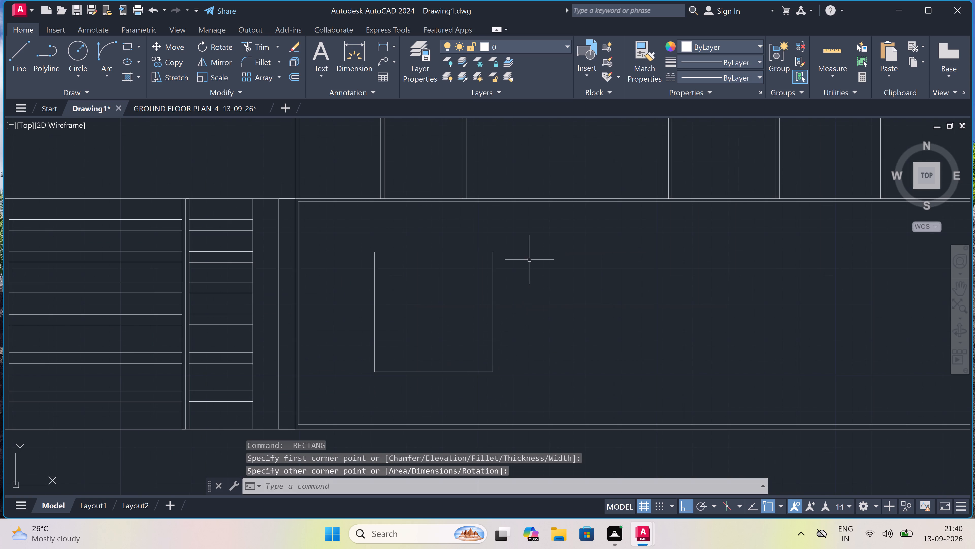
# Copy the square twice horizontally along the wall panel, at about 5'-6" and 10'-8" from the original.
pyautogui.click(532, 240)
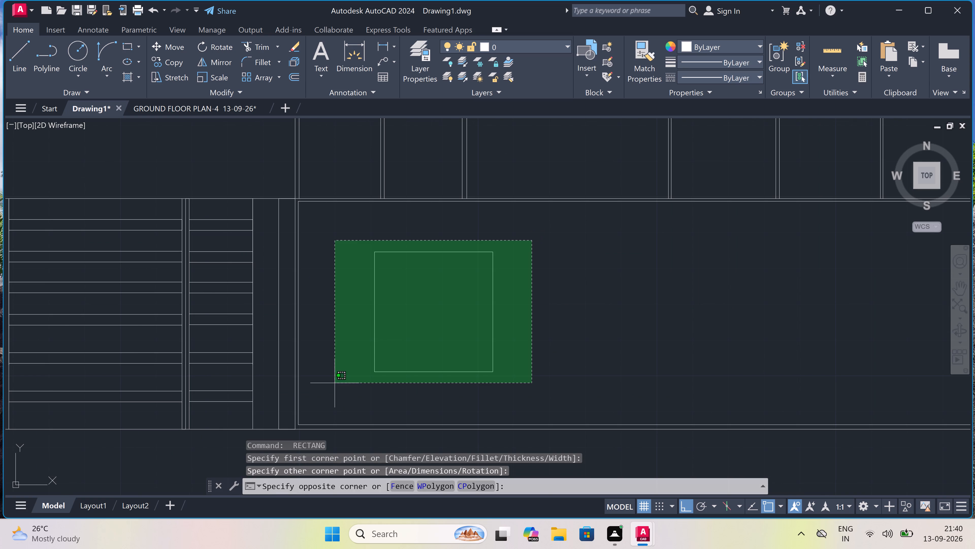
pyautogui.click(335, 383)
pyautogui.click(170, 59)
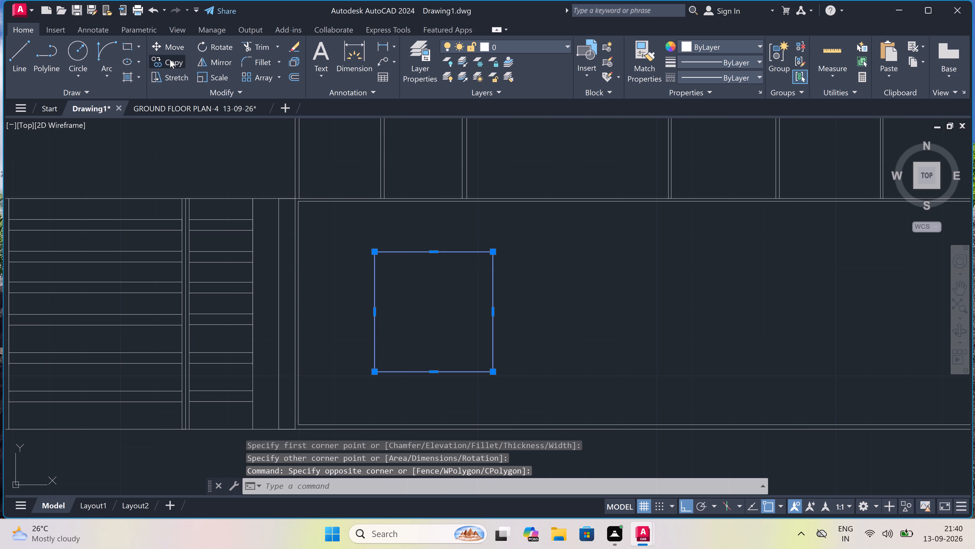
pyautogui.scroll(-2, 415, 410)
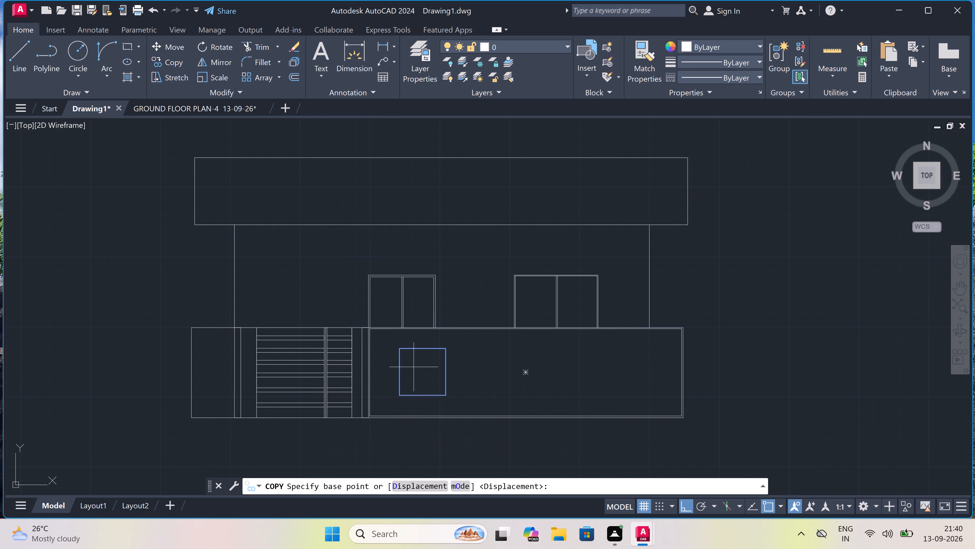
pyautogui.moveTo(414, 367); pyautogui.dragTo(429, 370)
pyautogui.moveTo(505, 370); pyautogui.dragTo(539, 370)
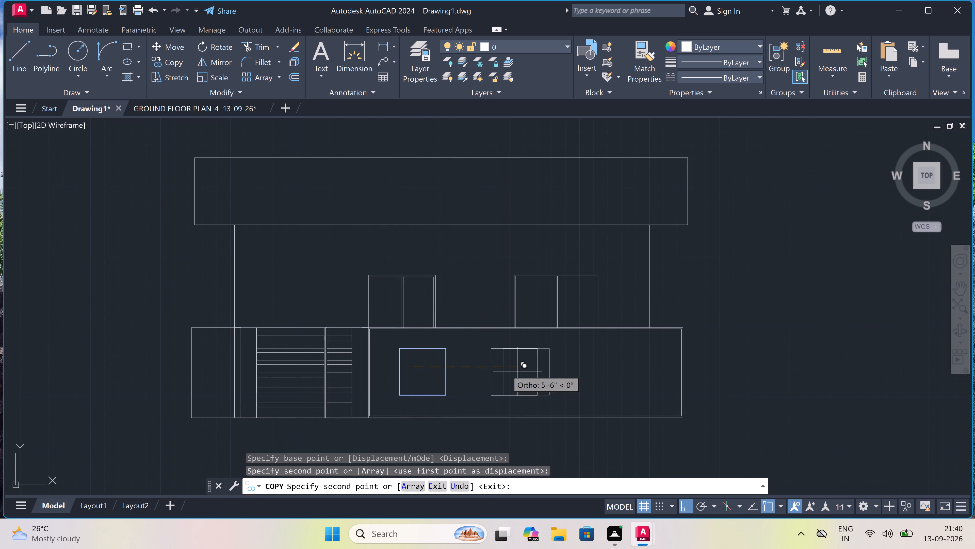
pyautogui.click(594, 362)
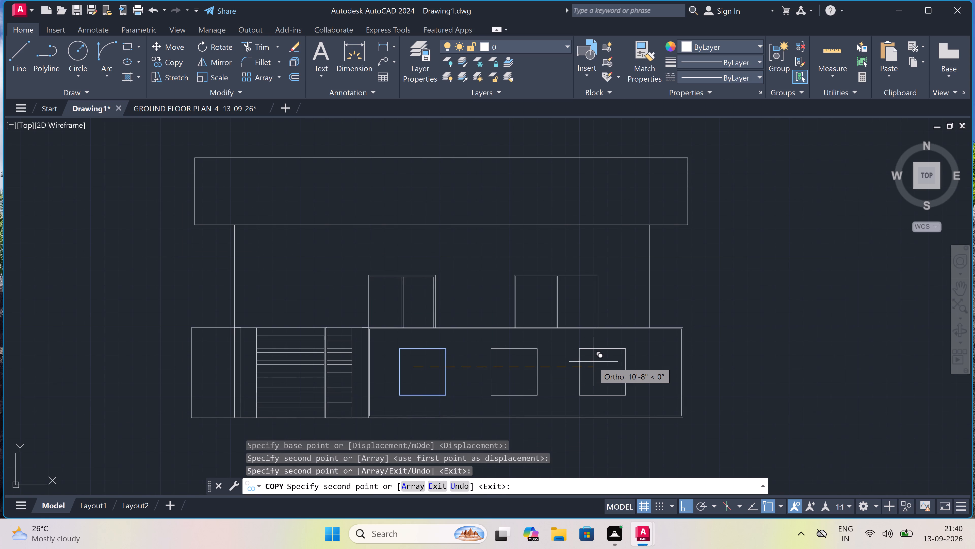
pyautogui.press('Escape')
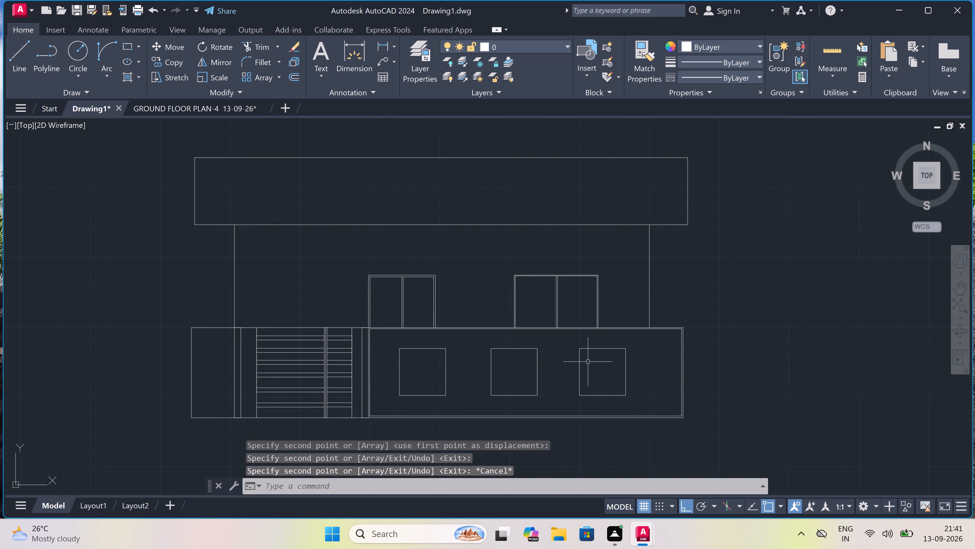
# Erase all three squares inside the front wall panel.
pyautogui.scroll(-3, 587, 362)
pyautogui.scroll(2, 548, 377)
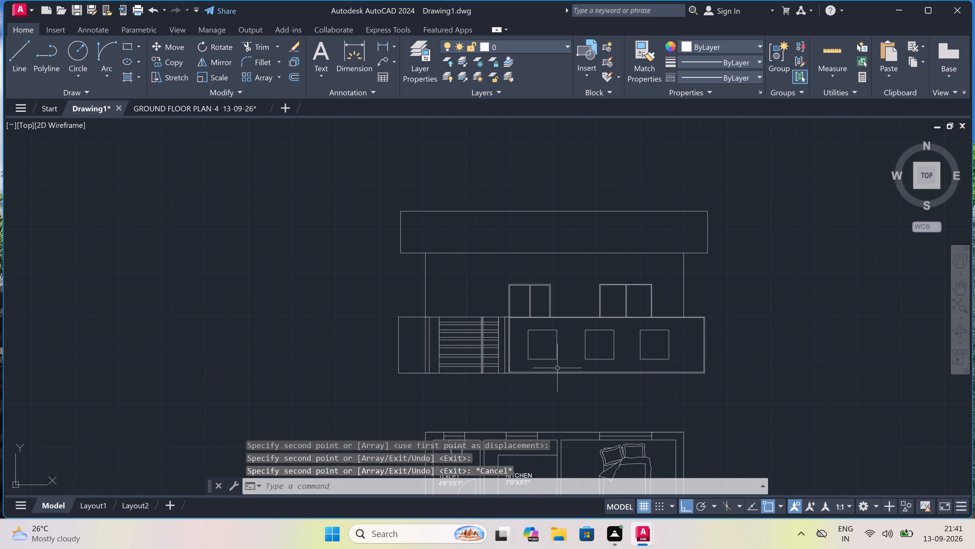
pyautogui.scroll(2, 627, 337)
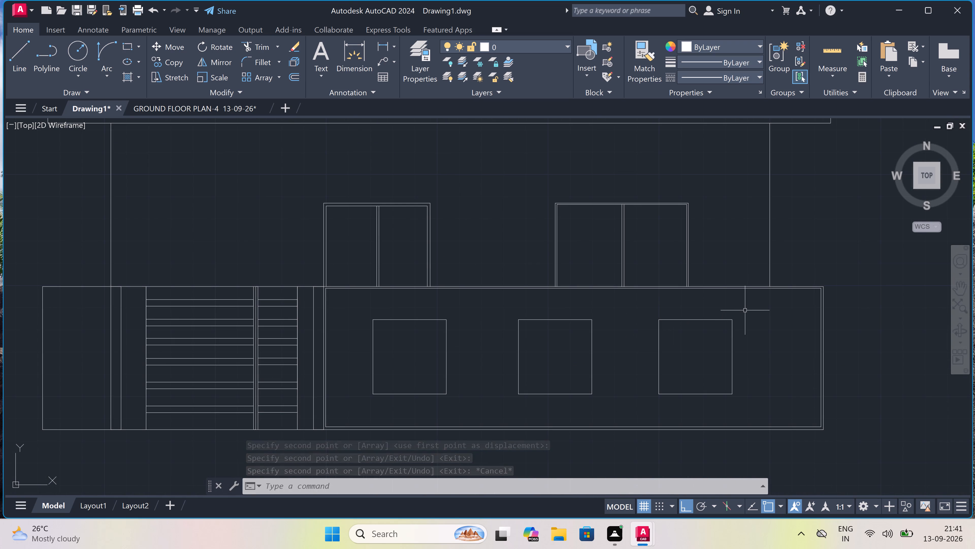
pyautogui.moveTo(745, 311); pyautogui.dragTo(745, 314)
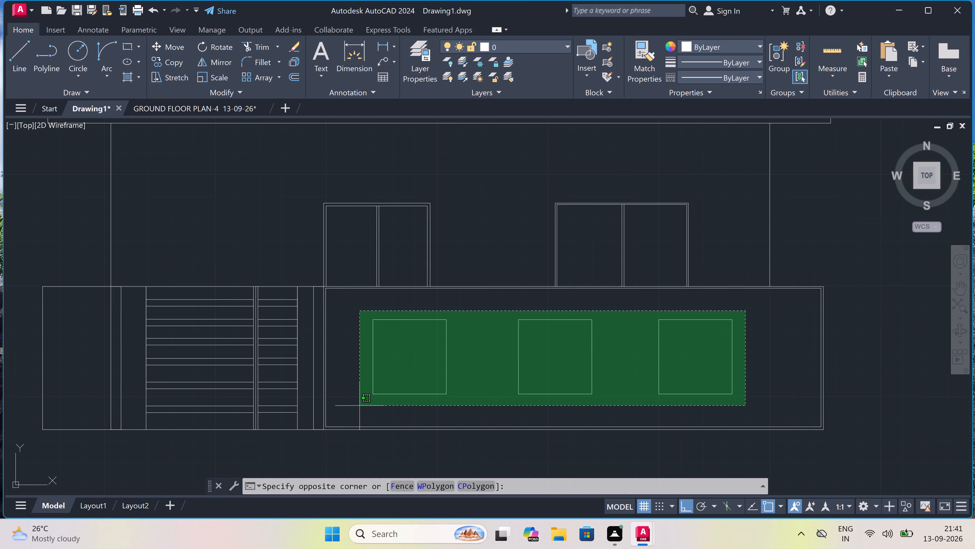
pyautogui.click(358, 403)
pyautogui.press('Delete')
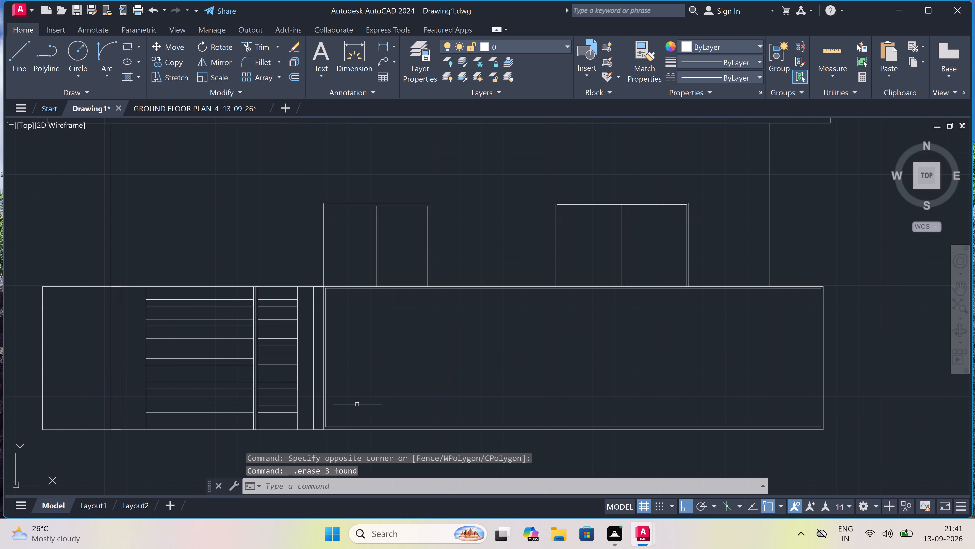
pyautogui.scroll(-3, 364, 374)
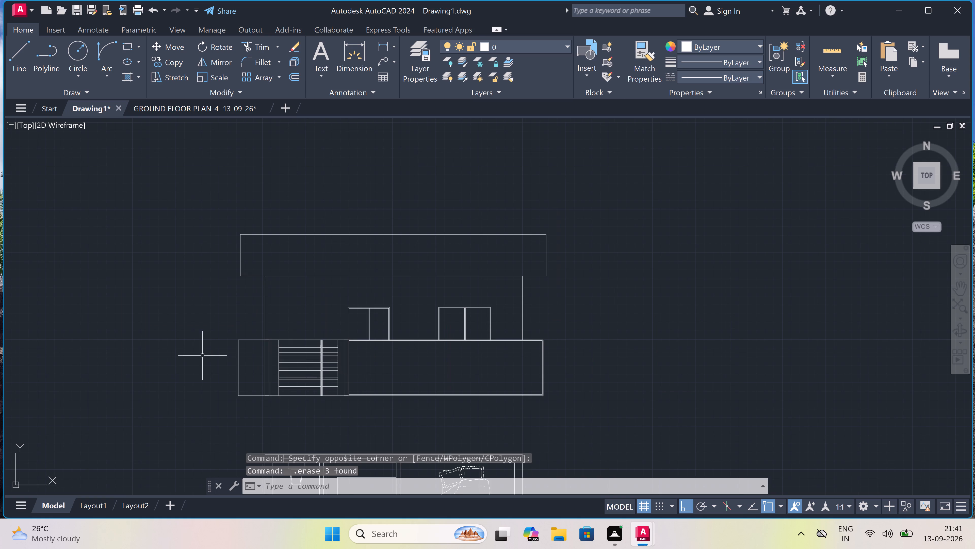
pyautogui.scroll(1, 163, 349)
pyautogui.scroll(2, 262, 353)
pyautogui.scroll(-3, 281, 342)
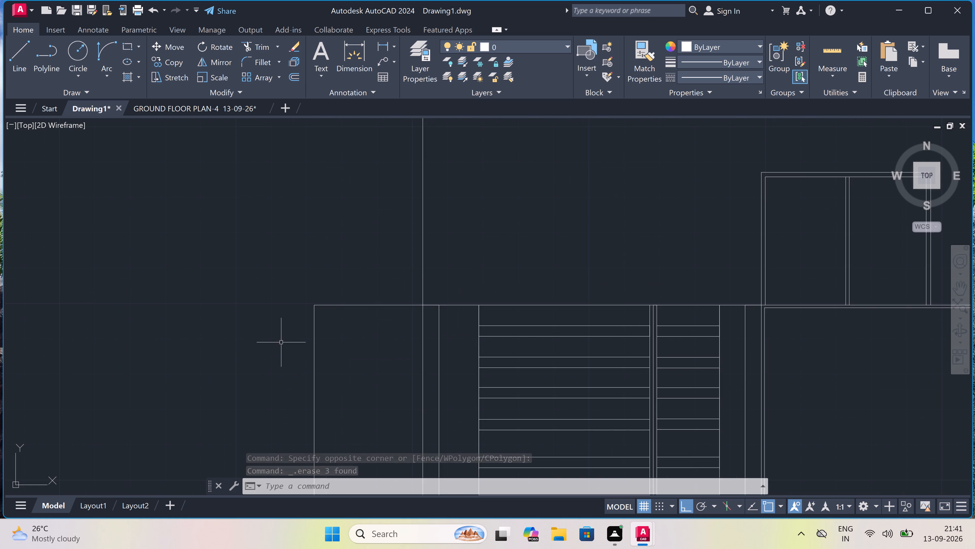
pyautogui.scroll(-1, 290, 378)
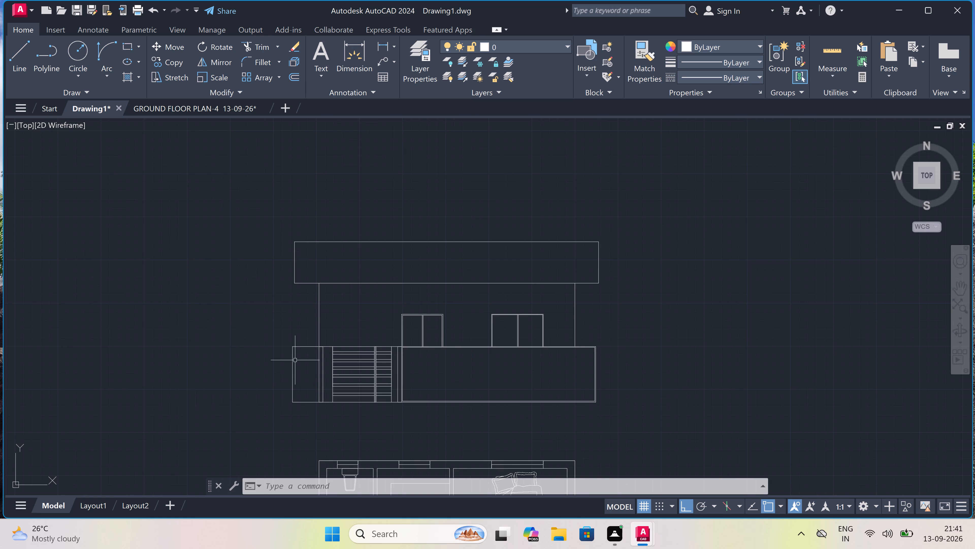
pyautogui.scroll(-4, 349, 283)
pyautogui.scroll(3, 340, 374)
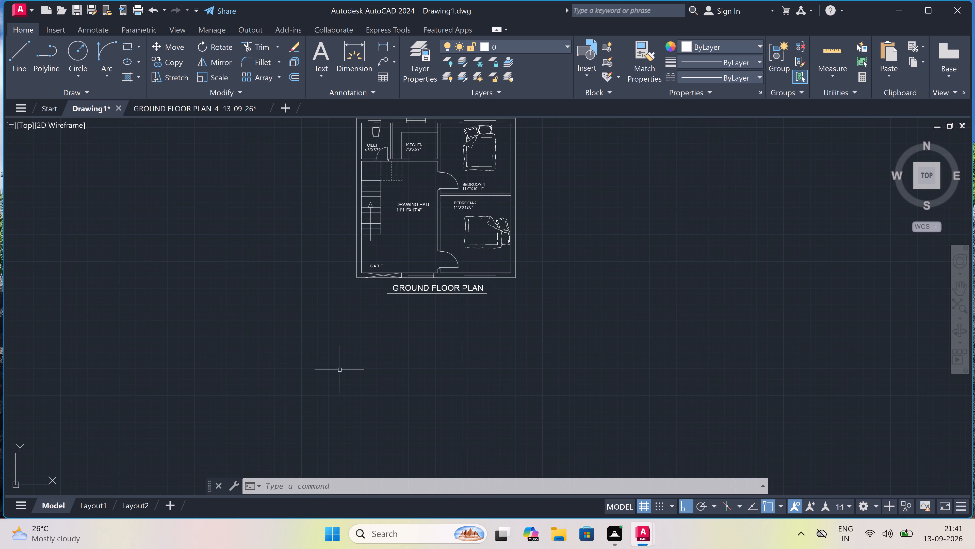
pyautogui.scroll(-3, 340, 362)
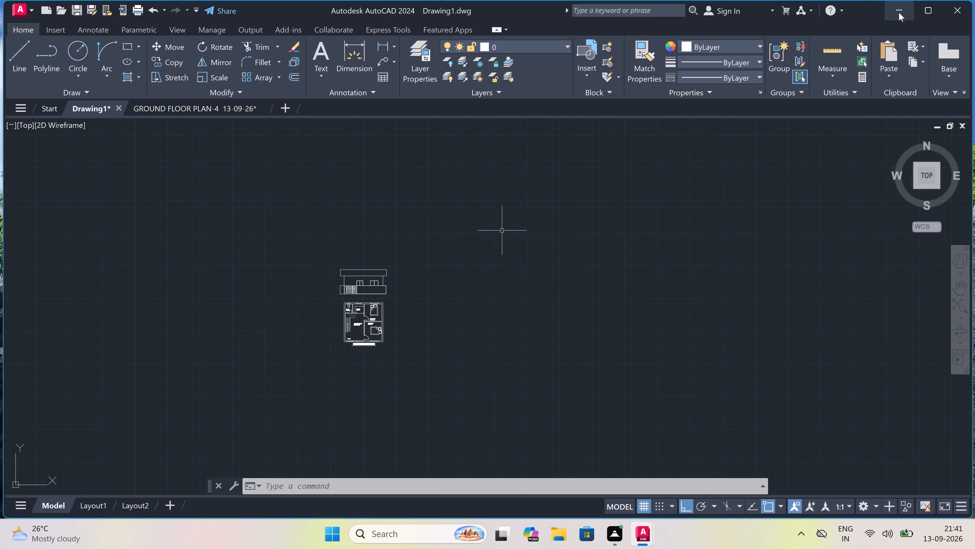
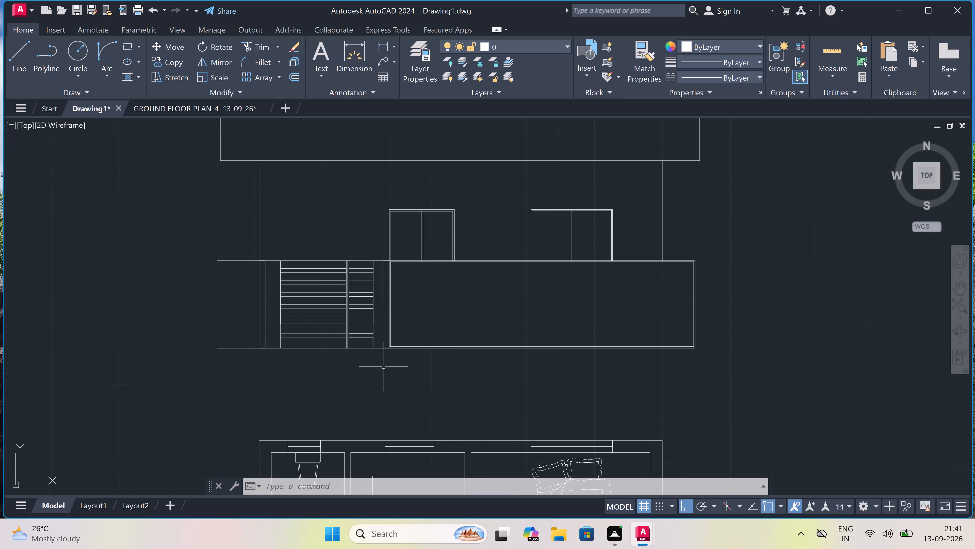
# Add the multiline text label ELEVATION just below the front elevation drawing.
pyautogui.write('MT')
pyautogui.press('space')
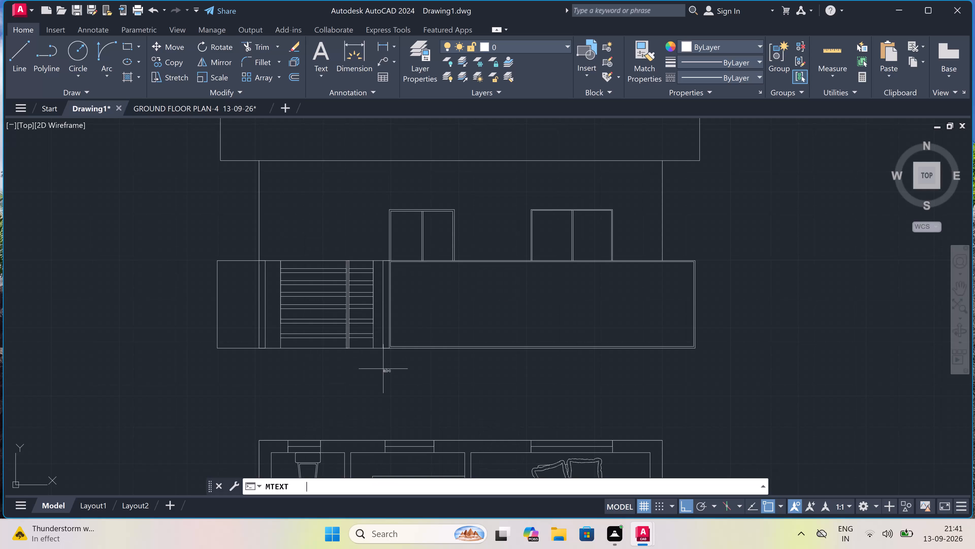
pyautogui.click(360, 367)
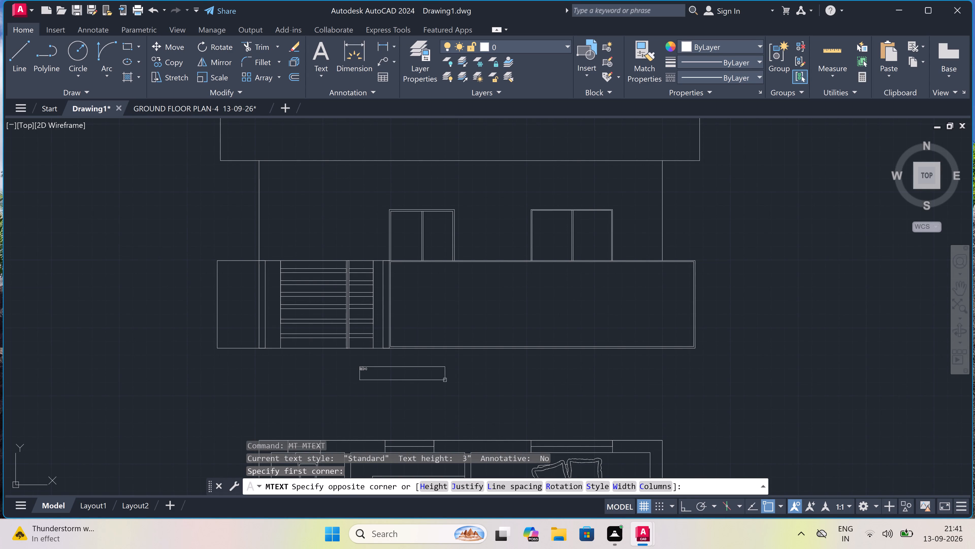
pyautogui.click(655, 394)
pyautogui.write('ELEVAT')
pyautogui.write('ION')
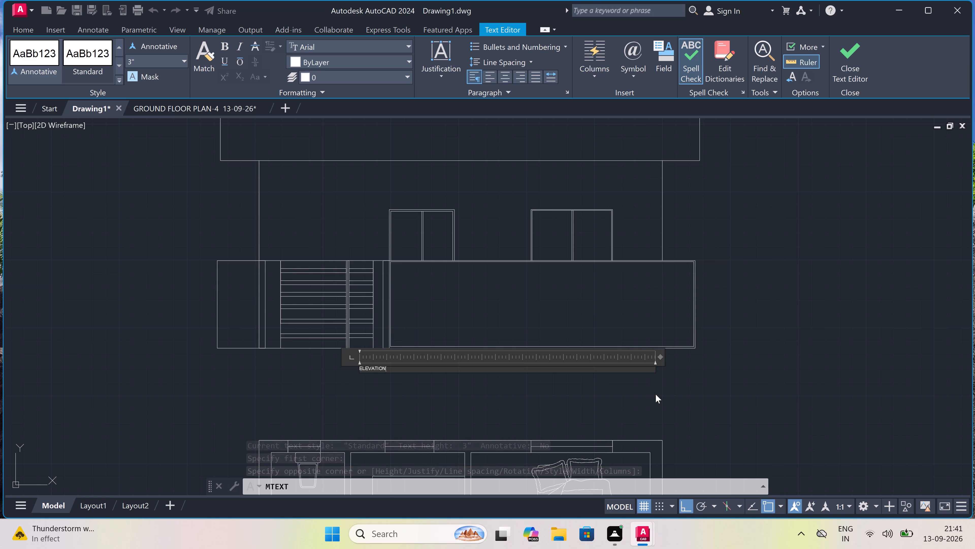
pyautogui.click(339, 395)
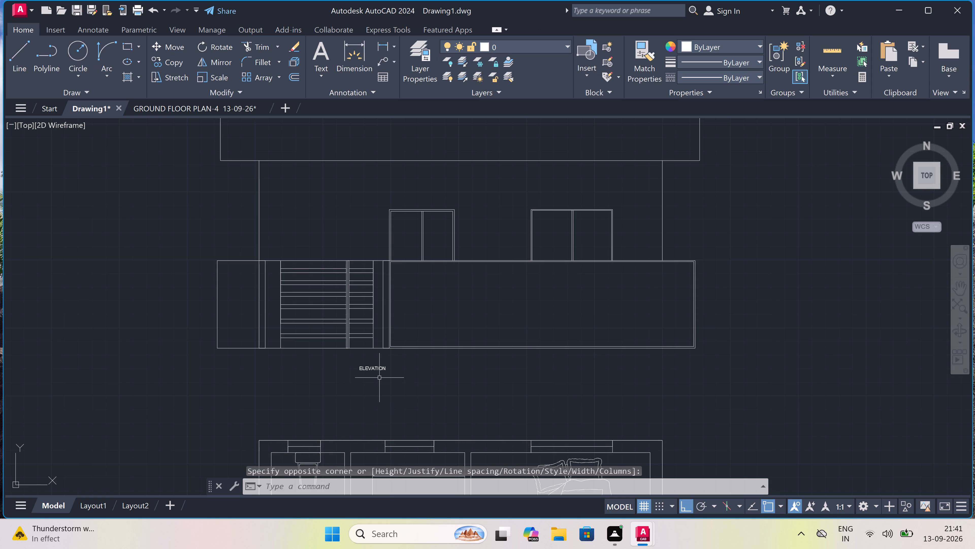
# Set the ELEVATION label's text height to 11".
pyautogui.click(370, 368)
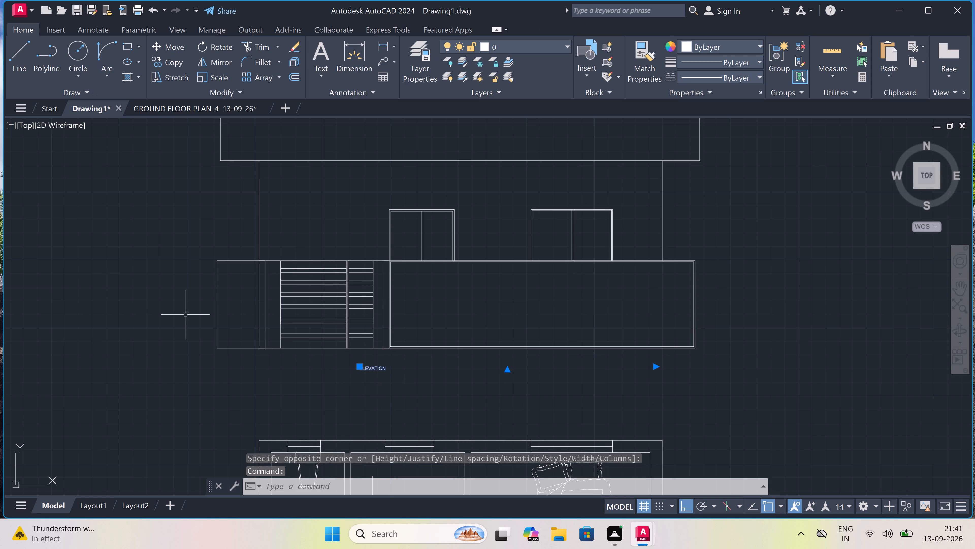
pyautogui.rightClick(64, 258)
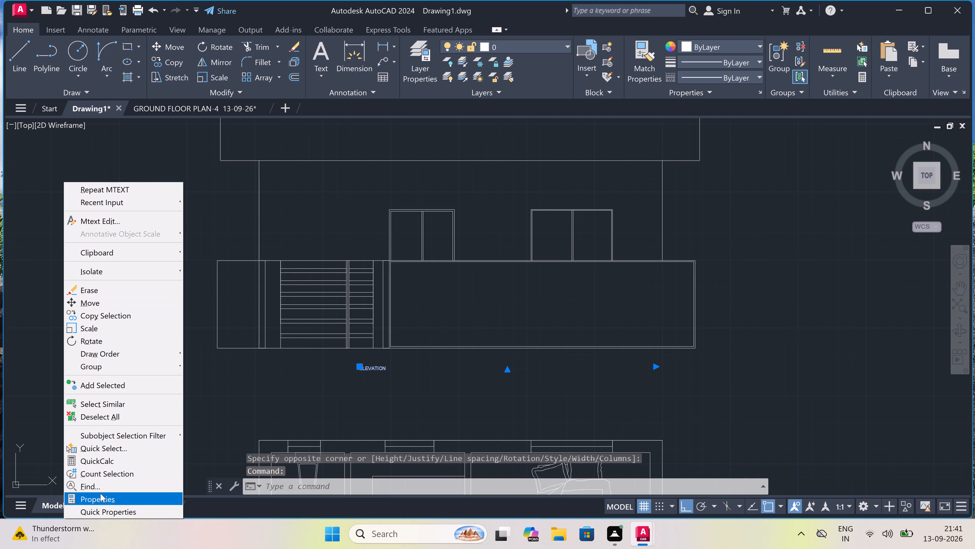
pyautogui.click(101, 497)
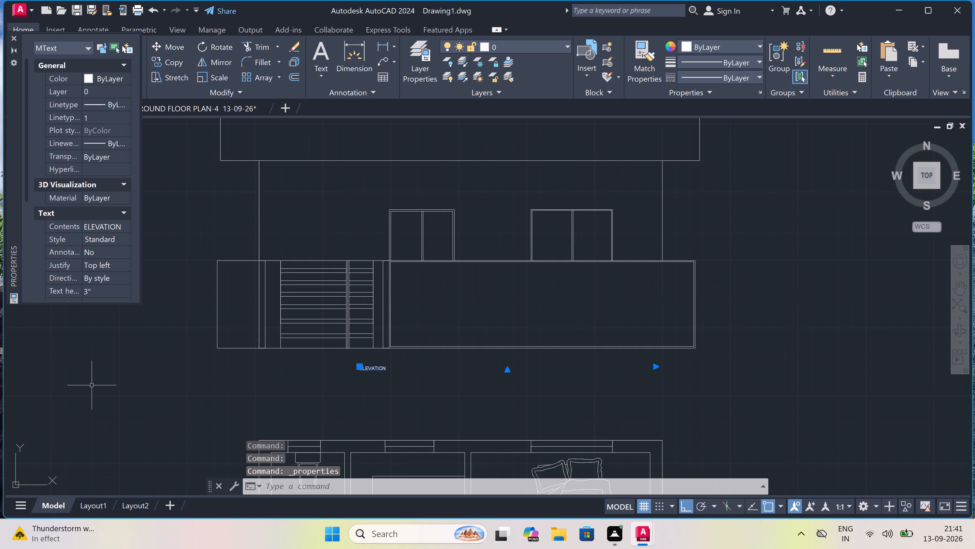
pyautogui.click(107, 287)
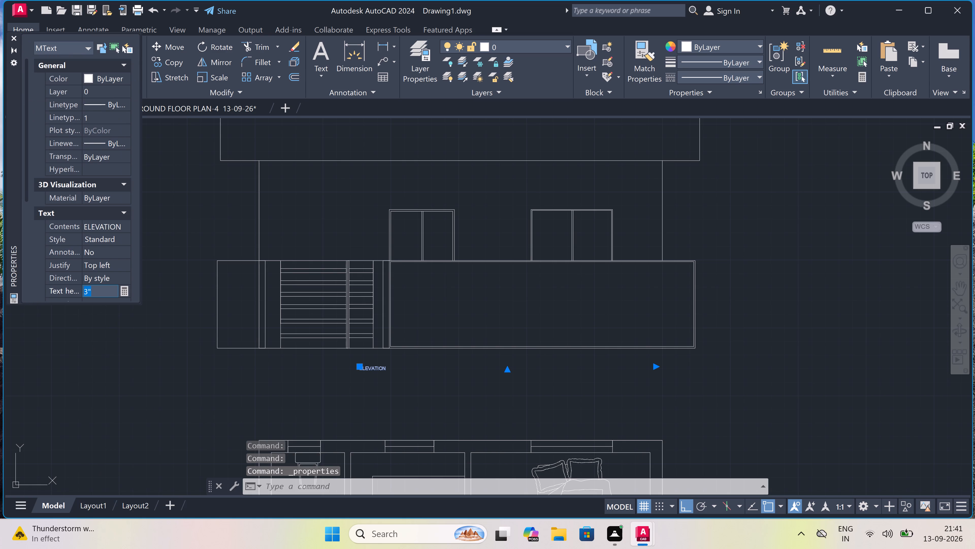
pyautogui.press('BackSpace')
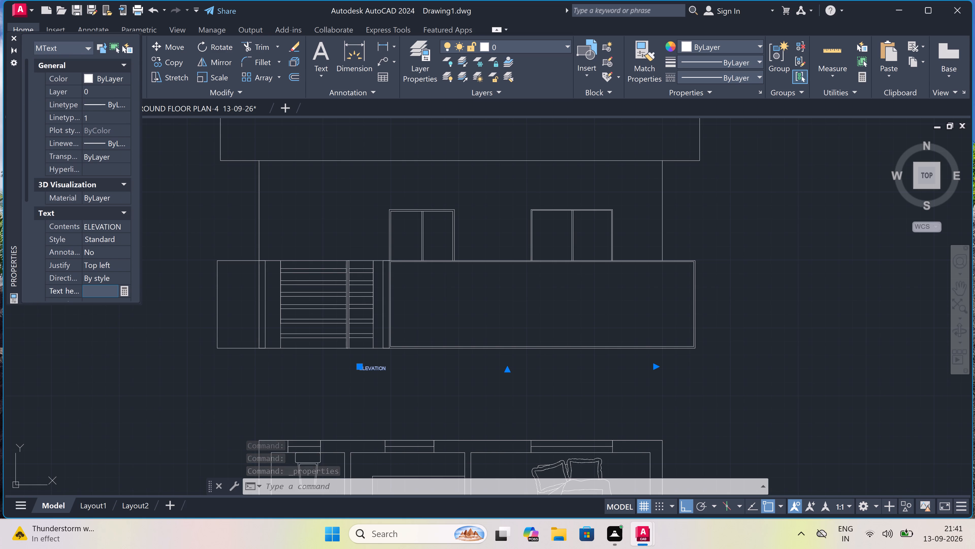
pyautogui.write('11')
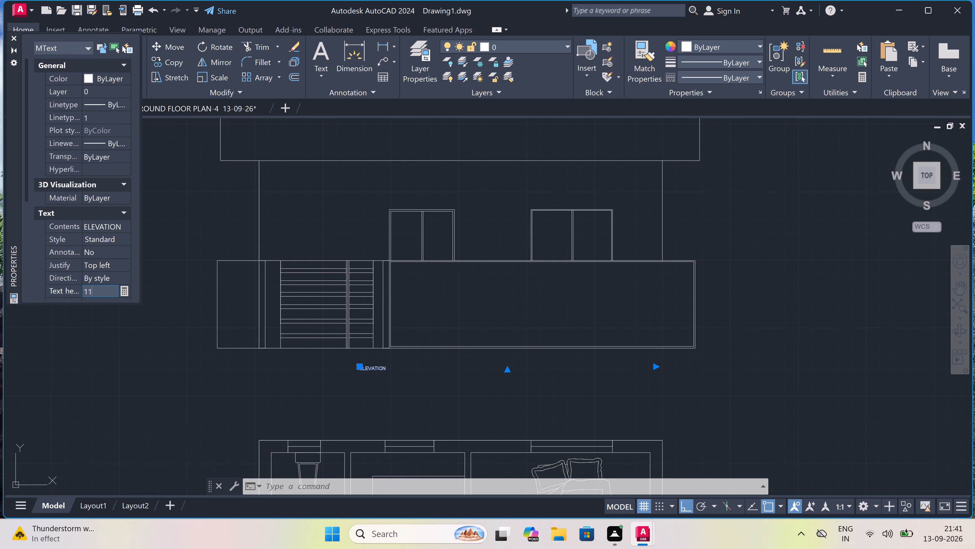
pyautogui.hotkey('shift', '"')
pyautogui.click(134, 394)
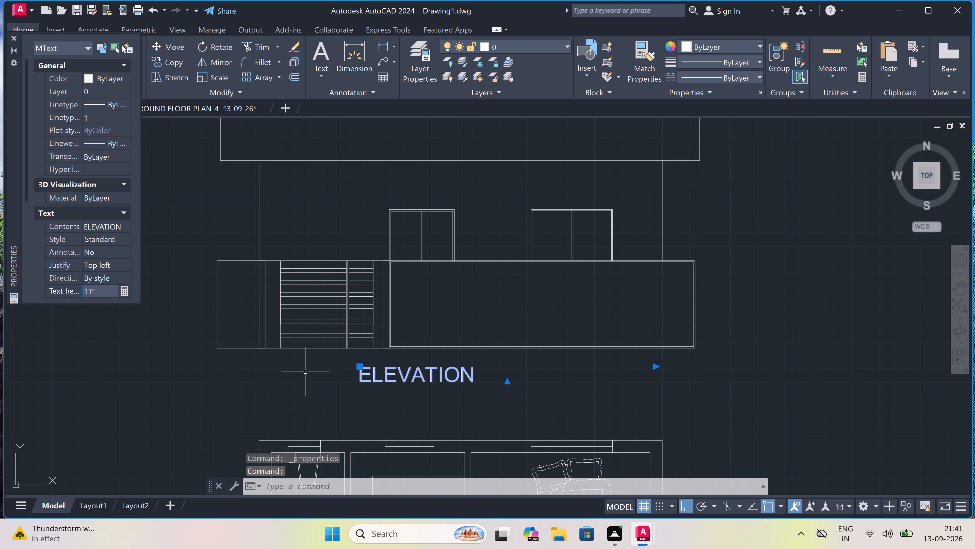
pyautogui.press('Escape')
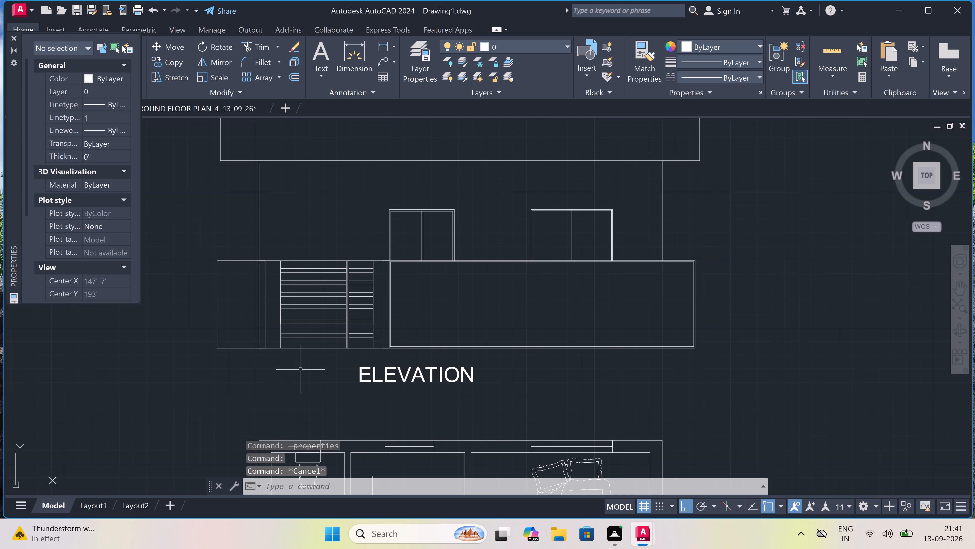
# Move the whole elevation drawing with its ELEVATION label straight up, widening the gap above the floor plan.
pyautogui.scroll(-3, 314, 365)
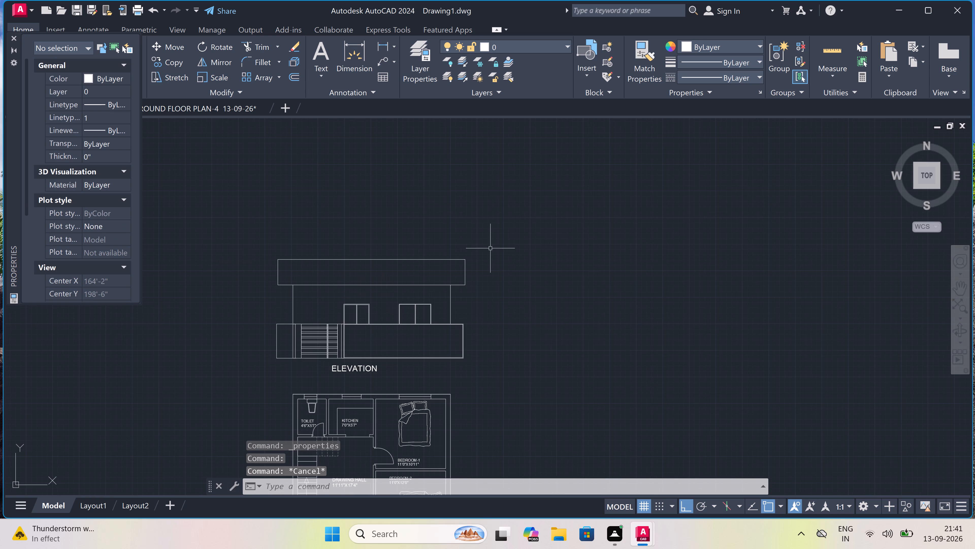
pyautogui.moveTo(516, 232); pyautogui.dragTo(510, 264)
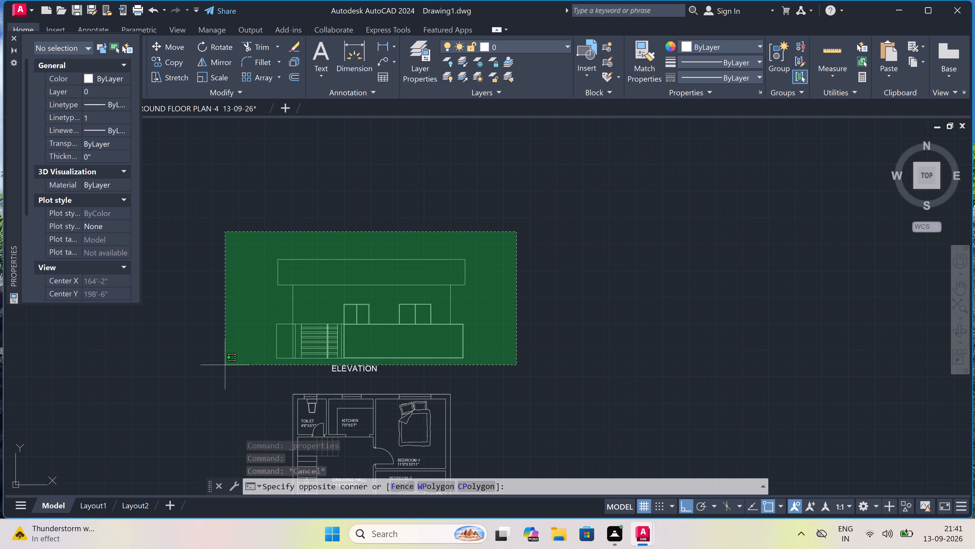
pyautogui.click(224, 375)
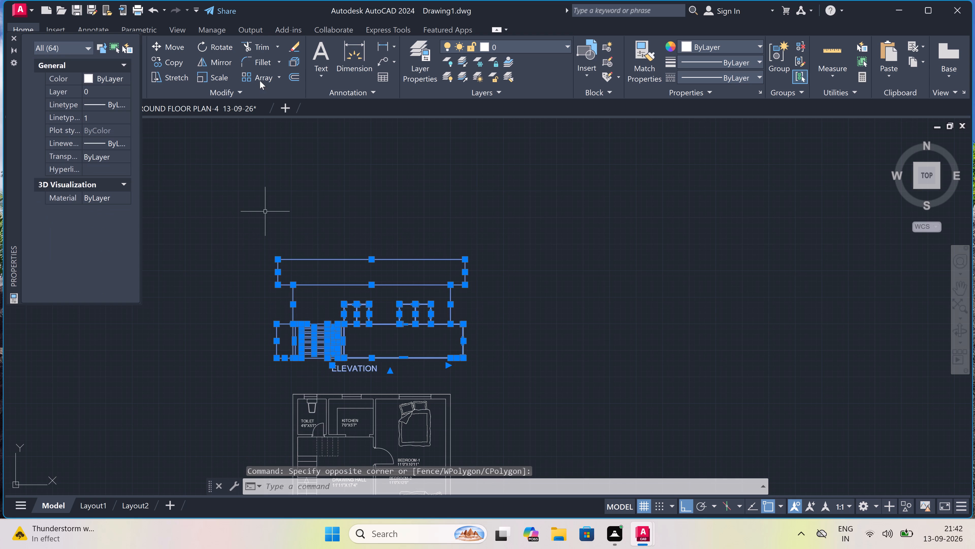
pyautogui.click(166, 43)
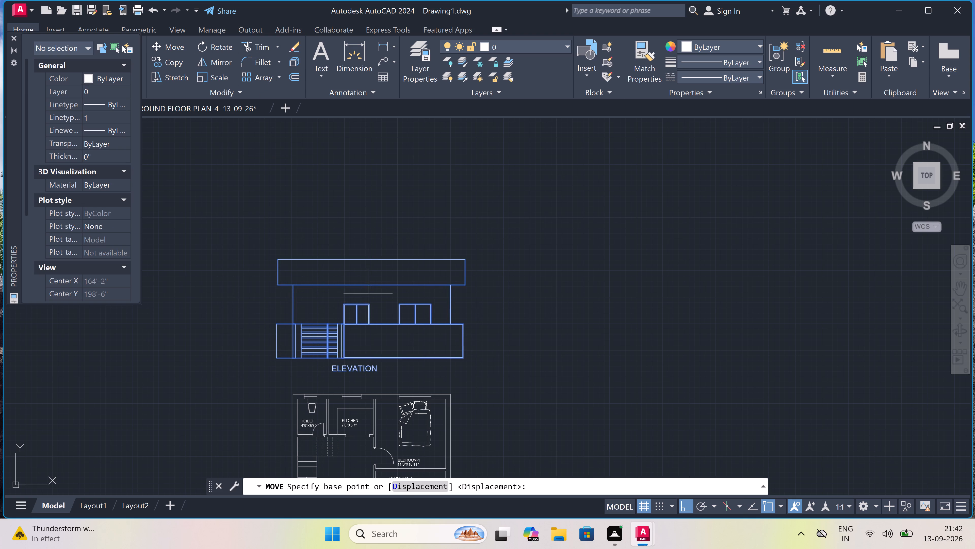
pyautogui.click(368, 294)
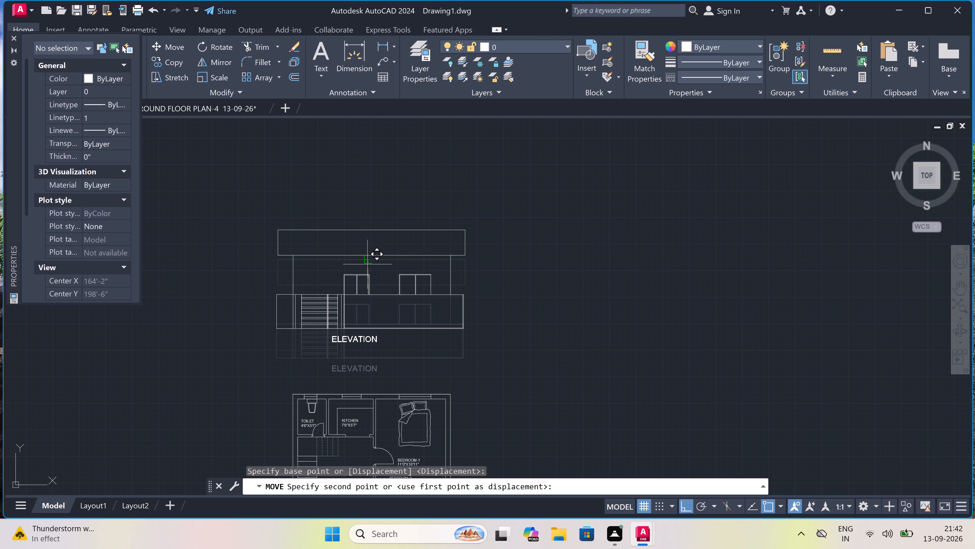
pyautogui.click(367, 264)
# Start a multiline text box in the gap between the ELEVATION label and the floor plan, spanning slightly more than the plan's width.
pyautogui.scroll(-2, 325, 342)
pyautogui.scroll(5, 320, 356)
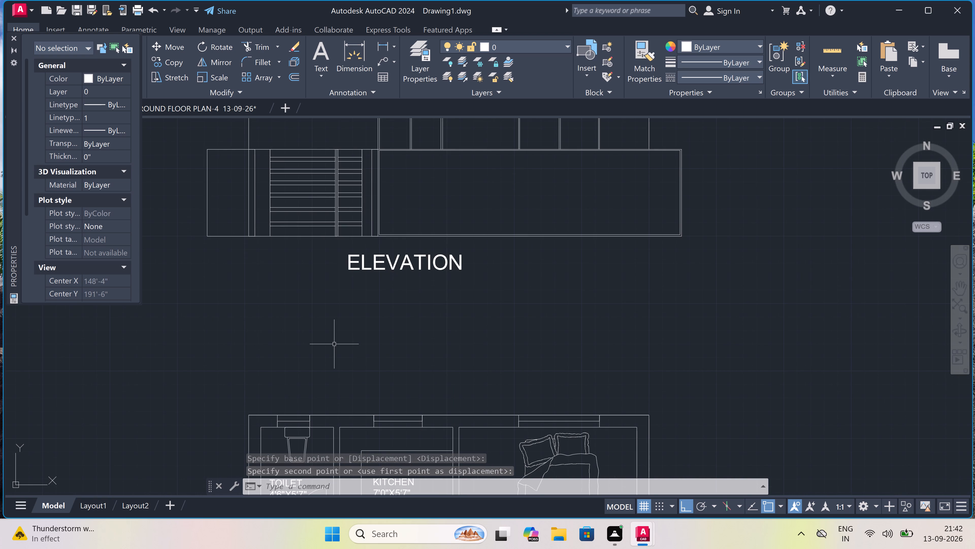
pyautogui.write('MT')
pyautogui.press('space')
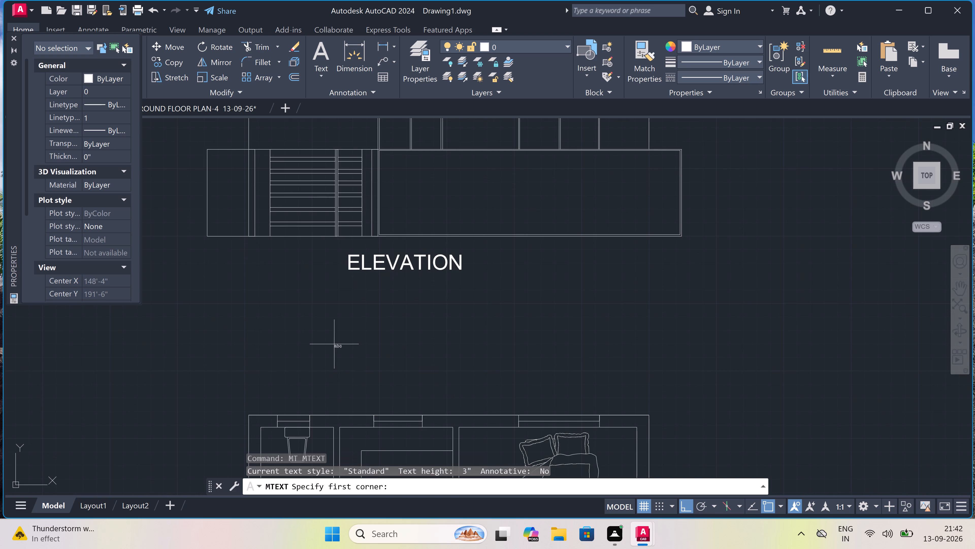
pyautogui.click(252, 341)
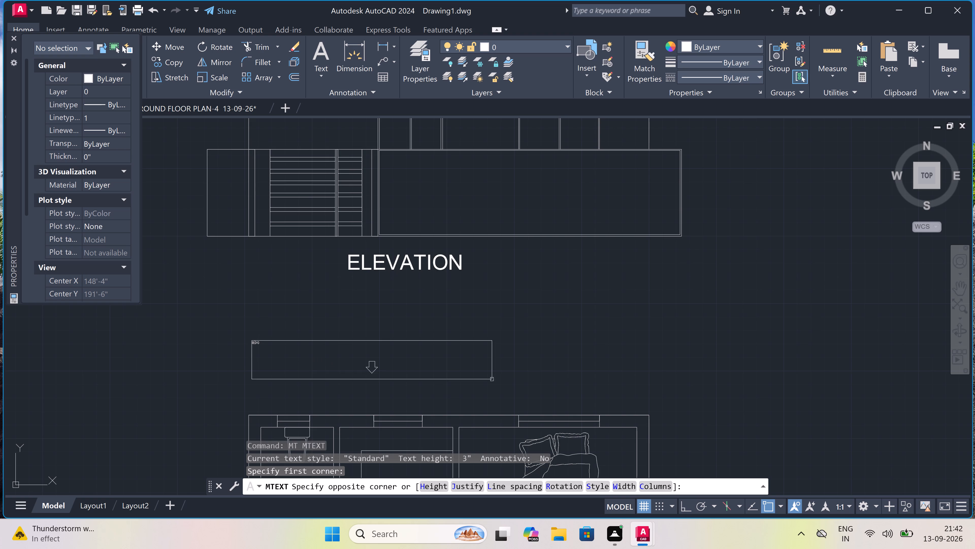
pyautogui.click(762, 375)
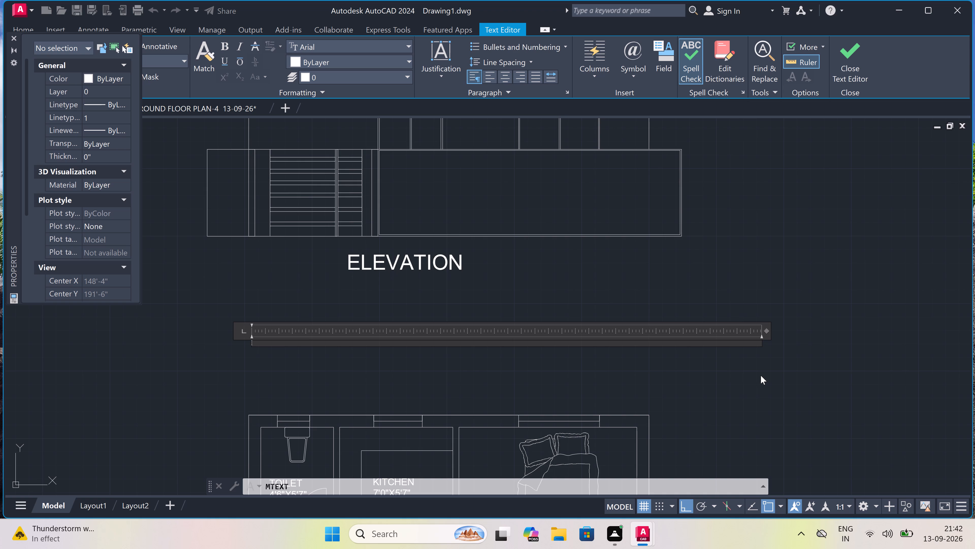
# Begin the title text with the plot size and area, 25X25 [625 sq ft ].
pyautogui.scroll(4, 196, 332)
pyautogui.scroll(-3, 196, 332)
pyautogui.scroll(2, 204, 338)
pyautogui.scroll(-2, 204, 339)
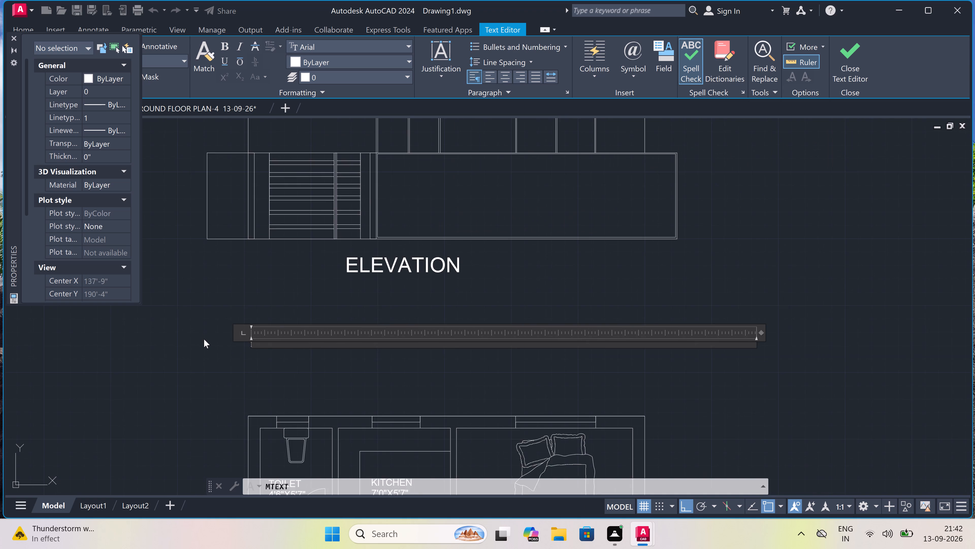
pyautogui.scroll(1, 205, 342)
pyautogui.scroll(-1, 205, 348)
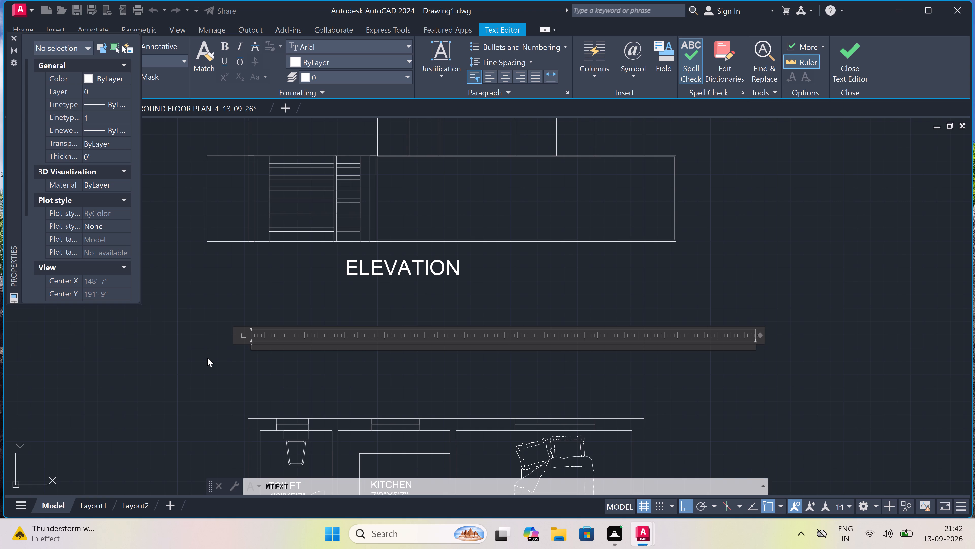
pyautogui.scroll(2, 170, 344)
pyautogui.scroll(-1, 172, 343)
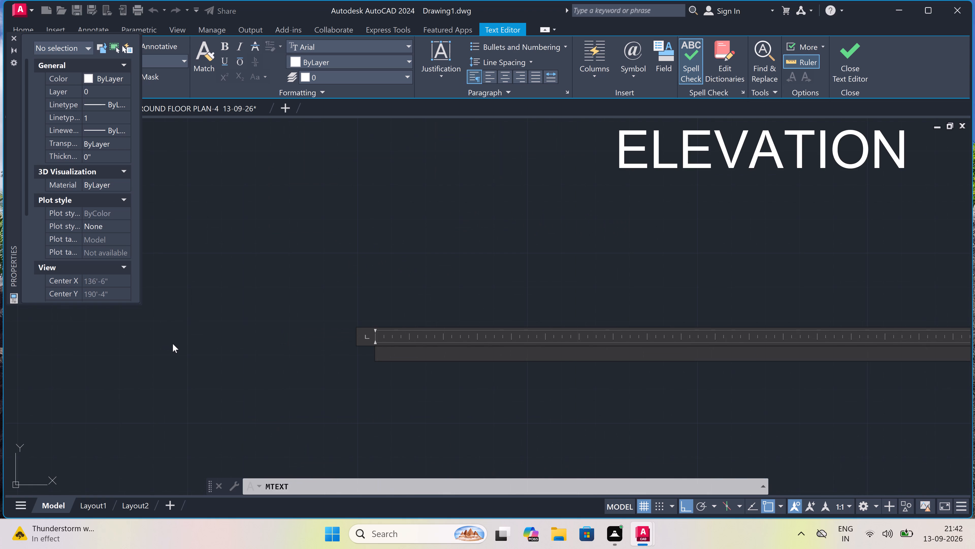
pyautogui.scroll(-1, 173, 344)
pyautogui.scroll(1, 212, 341)
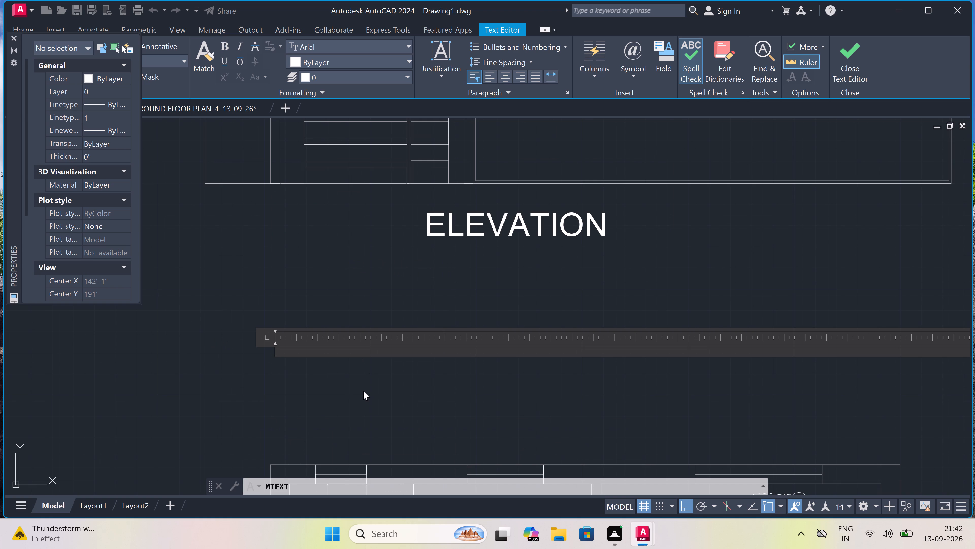
pyautogui.scroll(1, 363, 391)
pyautogui.scroll(-1, 363, 391)
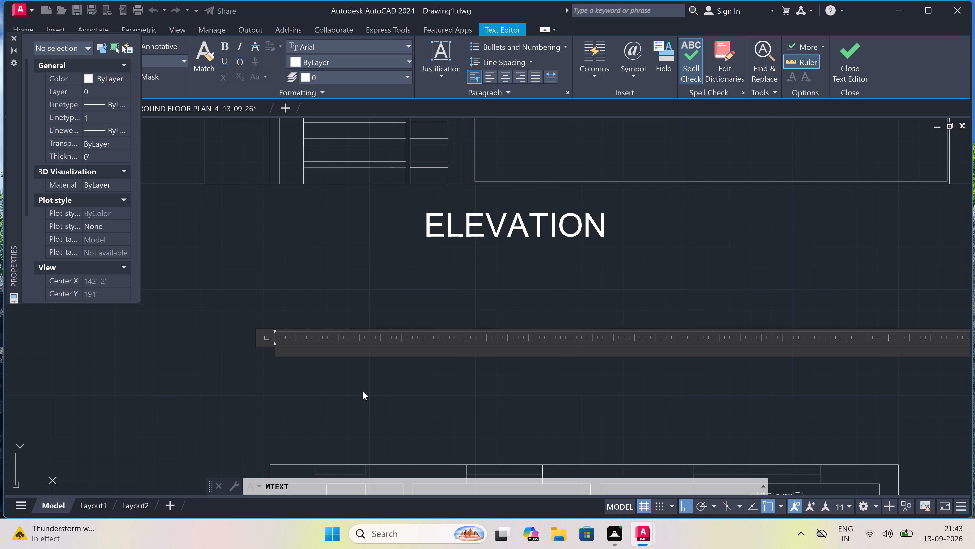
pyautogui.press('2')
pyautogui.press('5')
pyautogui.press('x')
pyautogui.write('25')
pyautogui.press('space')
pyautogui.write('[')
pyautogui.press('6')
pyautogui.press('2')
pyautogui.press('5')
pyautogui.press('space')
pyautogui.press('s')
pyautogui.press('q')
pyautogui.press('space')
pyautogui.write('ft')
pyautogui.press('space')
pyautogui.press(']')
pyautogui.press('space')
# Complete the title on the same line with House Plan -North face - FP1321 and finish the text.
pyautogui.press('h')
pyautogui.press('u')
pyautogui.press('BackSpace')
pyautogui.write('ouse')
pyautogui.press('space')
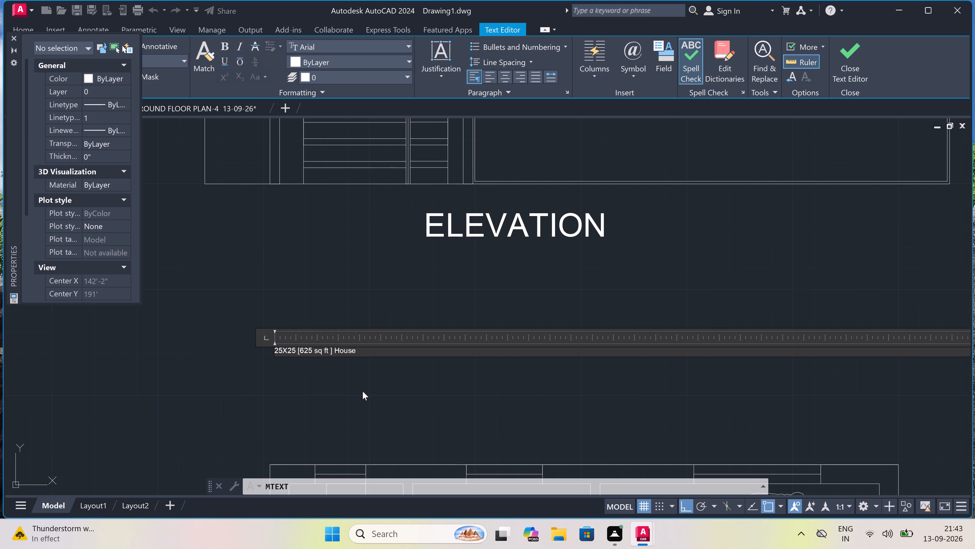
pyautogui.press('p')
pyautogui.write('lan')
pyautogui.press('space')
pyautogui.press('-')
pyautogui.press('n')
pyautogui.write('orth')
pyautogui.press('space')
pyautogui.write('face')
pyautogui.press('space')
pyautogui.write('-')
pyautogui.press('space')
pyautogui.press('f')
pyautogui.press('p')
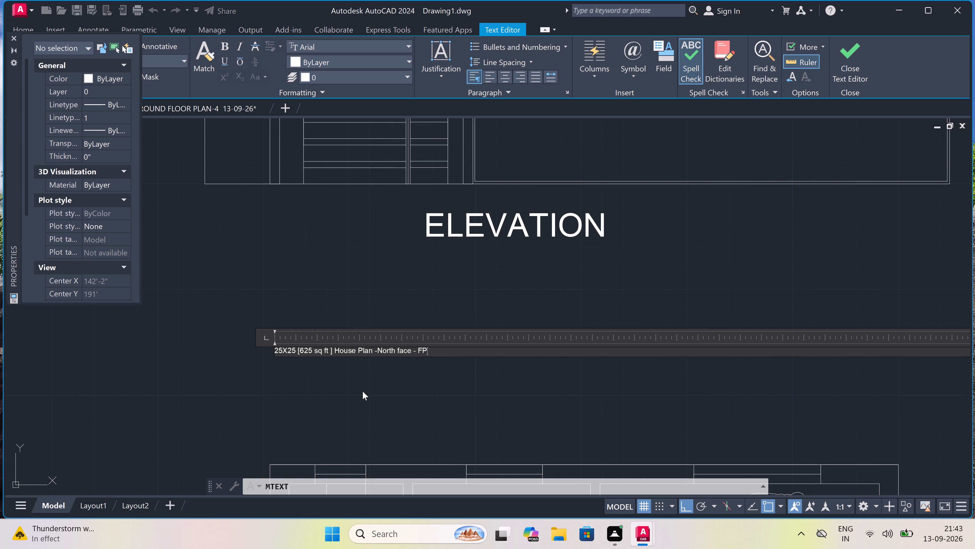
pyautogui.write('13')
pyautogui.write('21')
pyautogui.click(372, 395)
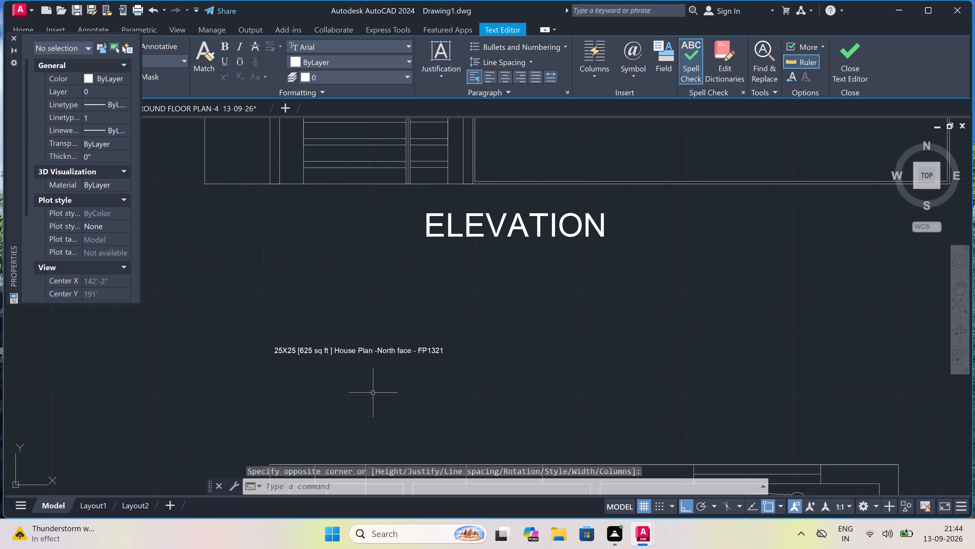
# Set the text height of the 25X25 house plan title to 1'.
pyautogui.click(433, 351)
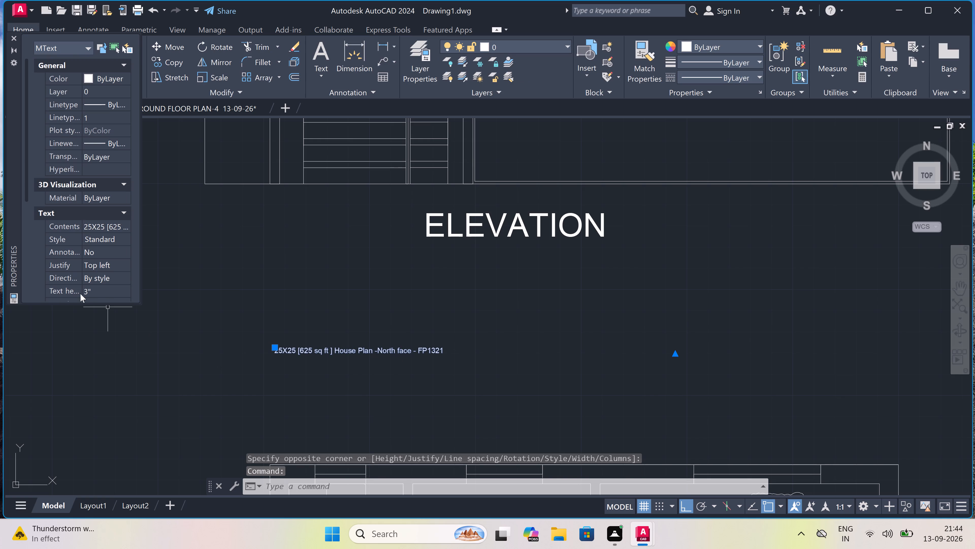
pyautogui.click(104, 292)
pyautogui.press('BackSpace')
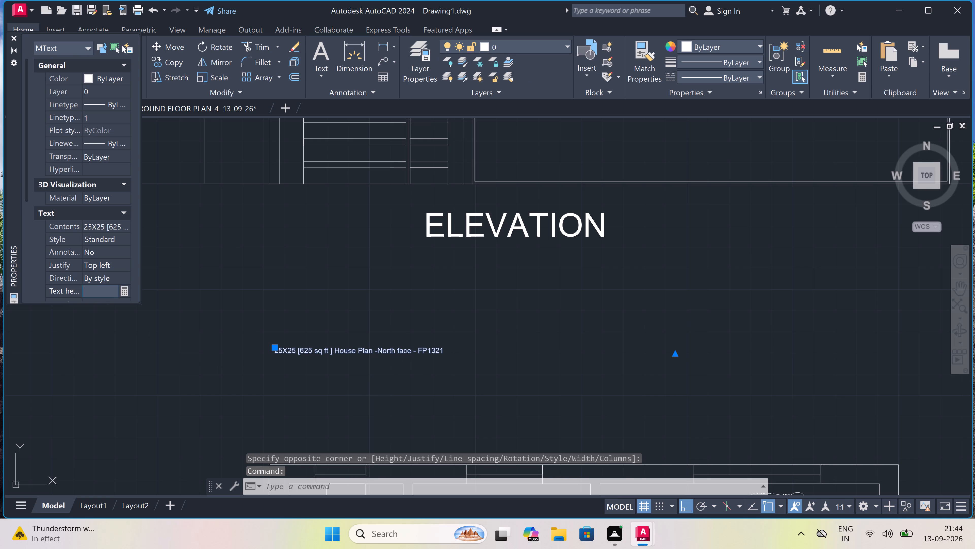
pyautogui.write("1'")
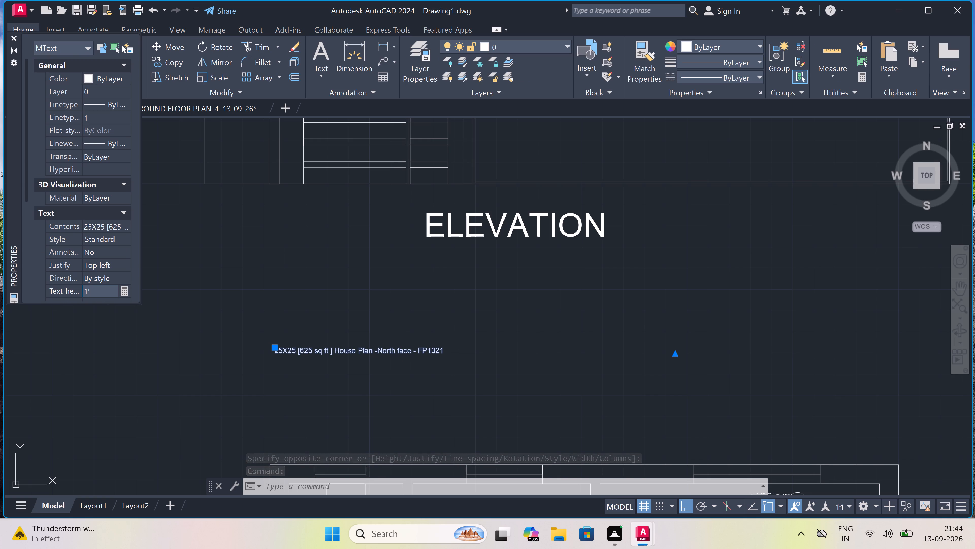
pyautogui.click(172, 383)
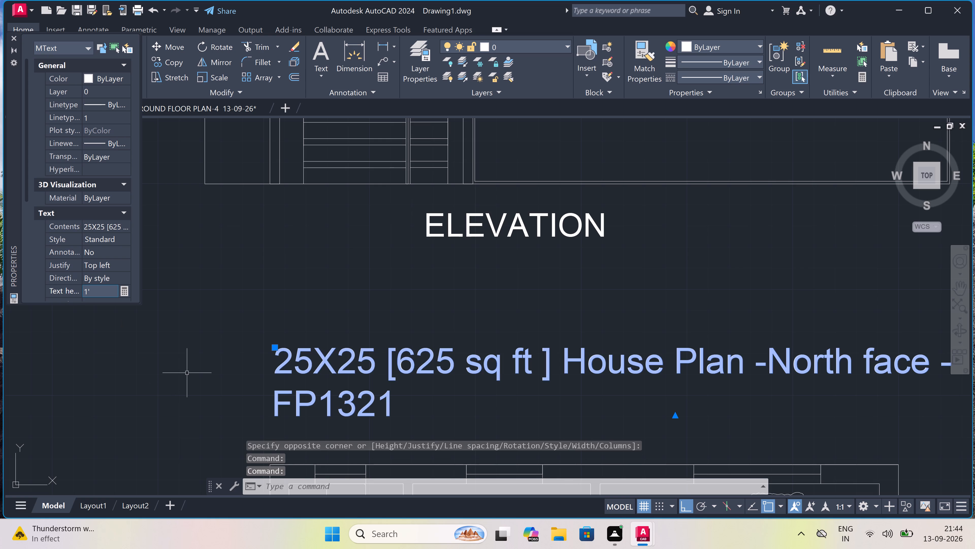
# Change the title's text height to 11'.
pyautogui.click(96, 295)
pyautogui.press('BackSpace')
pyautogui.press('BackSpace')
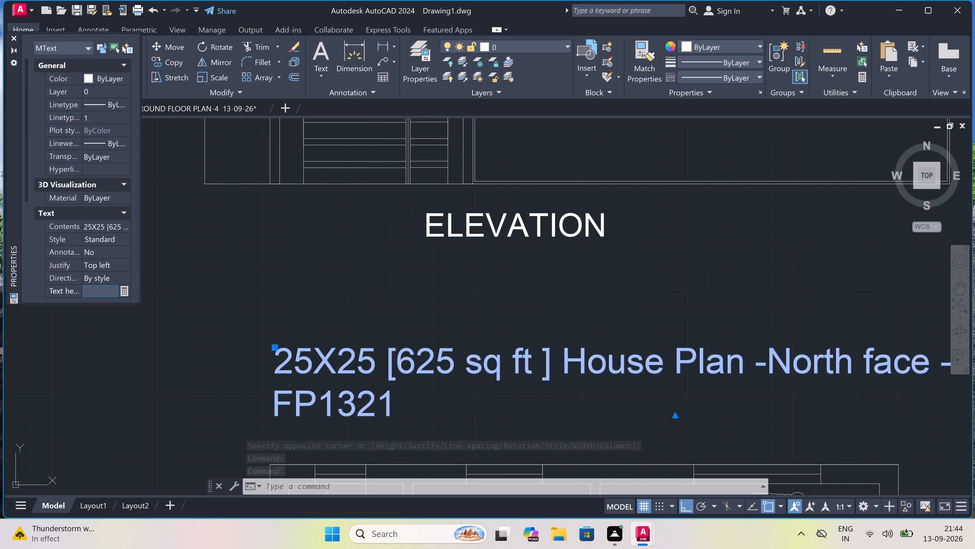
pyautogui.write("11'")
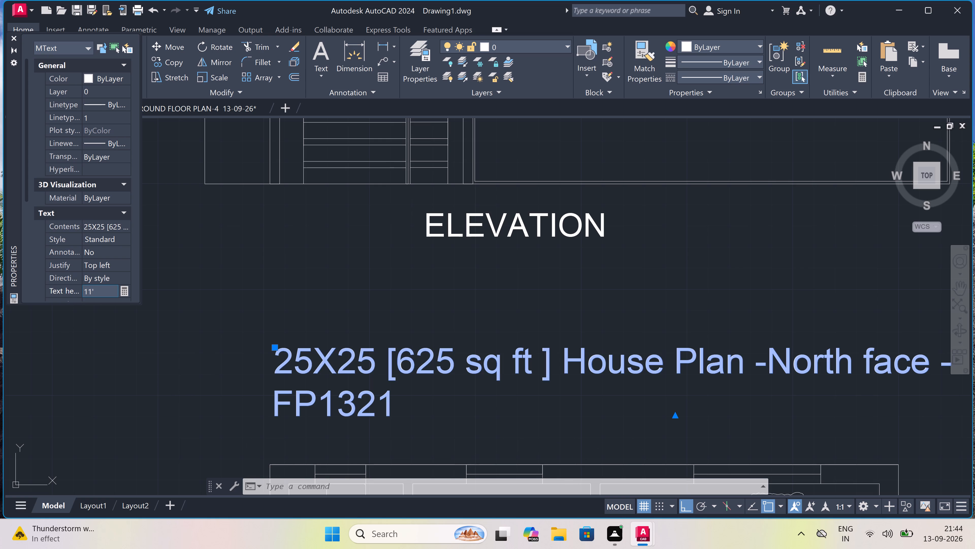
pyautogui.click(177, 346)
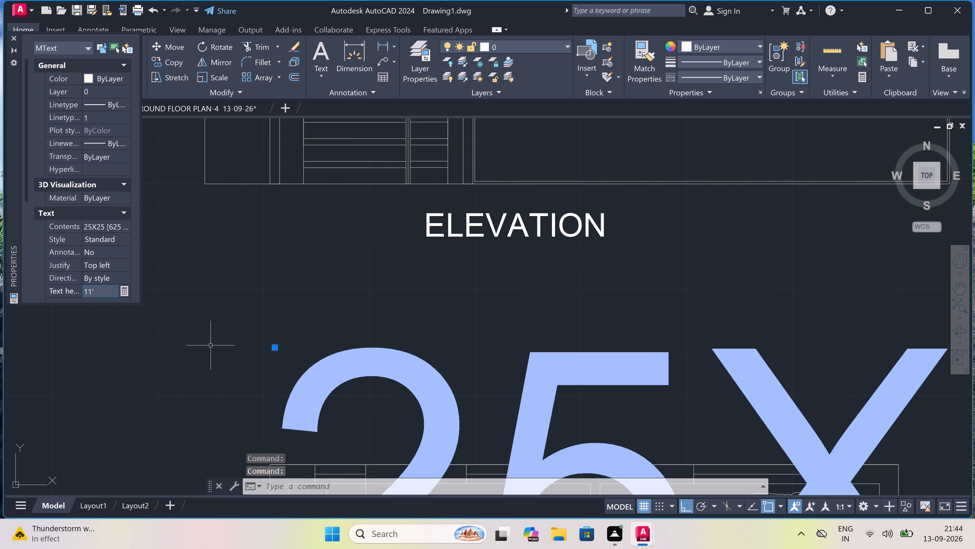
# Set the house plan title's text height to 11" and deselect it.
pyautogui.click(103, 295)
pyautogui.press('BackSpace')
pyautogui.press('BackSpace')
pyautogui.press('BackSpace')
pyautogui.press('BackSpace')
pyautogui.press('BackSpace')
pyautogui.press('BackSpace')
pyautogui.press('BackSpace')
pyautogui.press('BackSpace')
pyautogui.press('BackSpace')
pyautogui.press('BackSpace')
pyautogui.press('BackSpace')
pyautogui.press('BackSpace')
pyautogui.press('BackSpace')
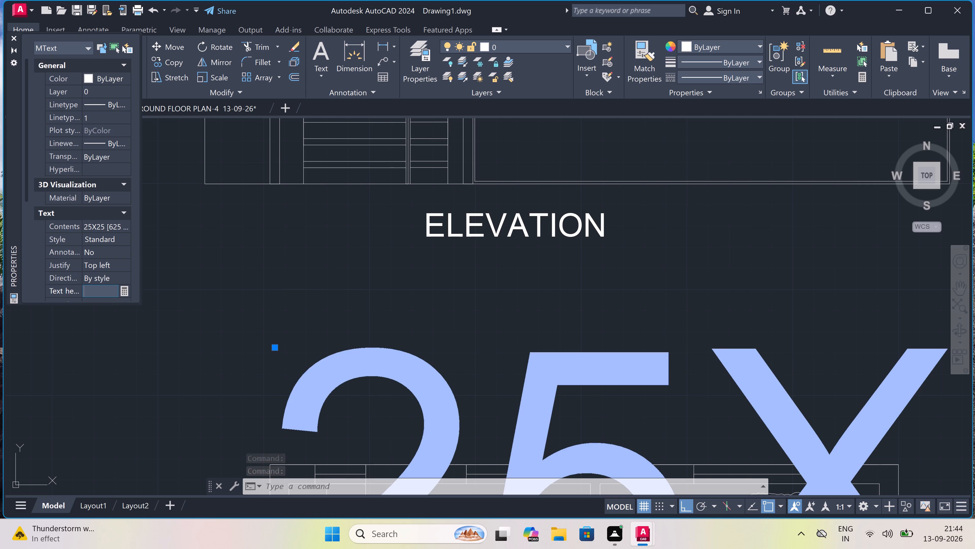
pyautogui.write('11')
pyautogui.hotkey('shift', '"')
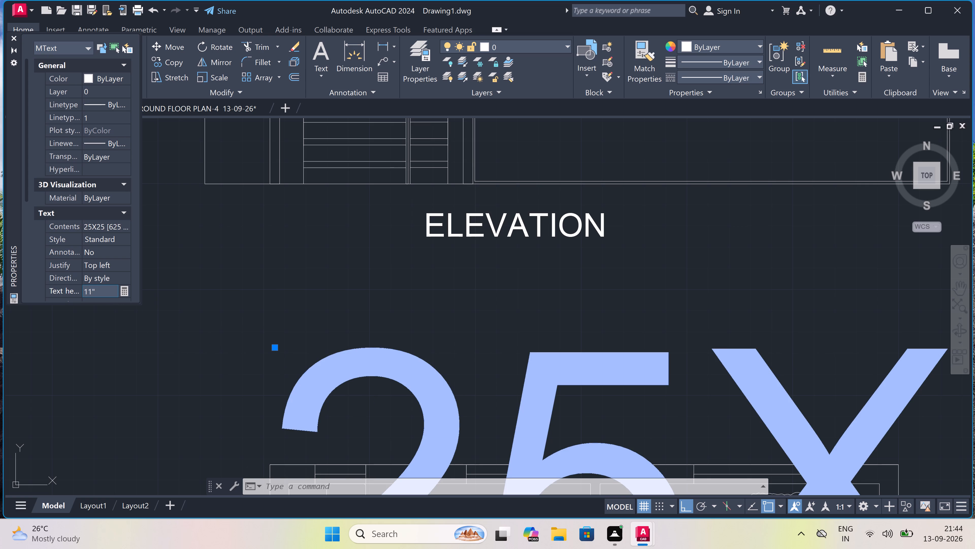
pyautogui.click(160, 352)
pyautogui.scroll(-2, 186, 331)
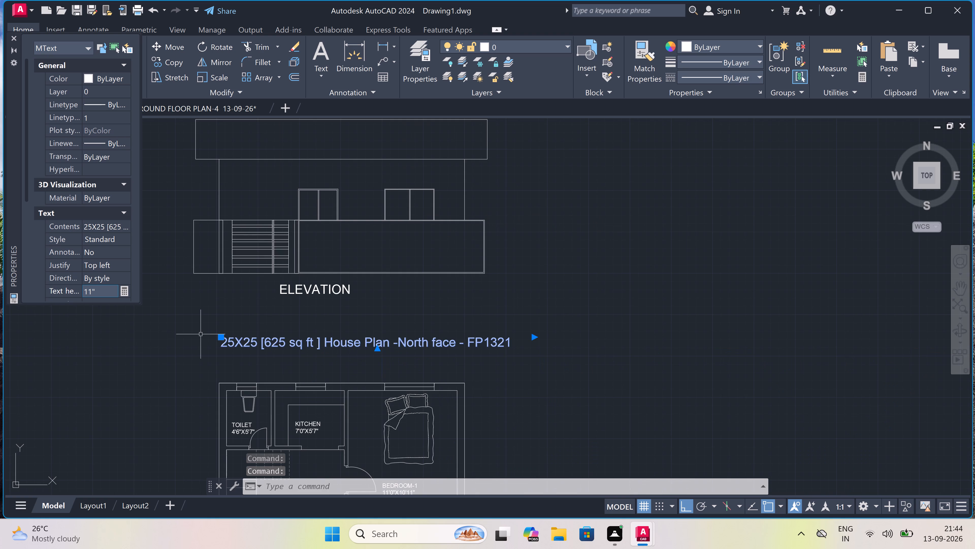
pyautogui.press('Escape')
# Shift the house plan title slightly to the left so it sits more centrally above the floor plan.
pyautogui.click(240, 340)
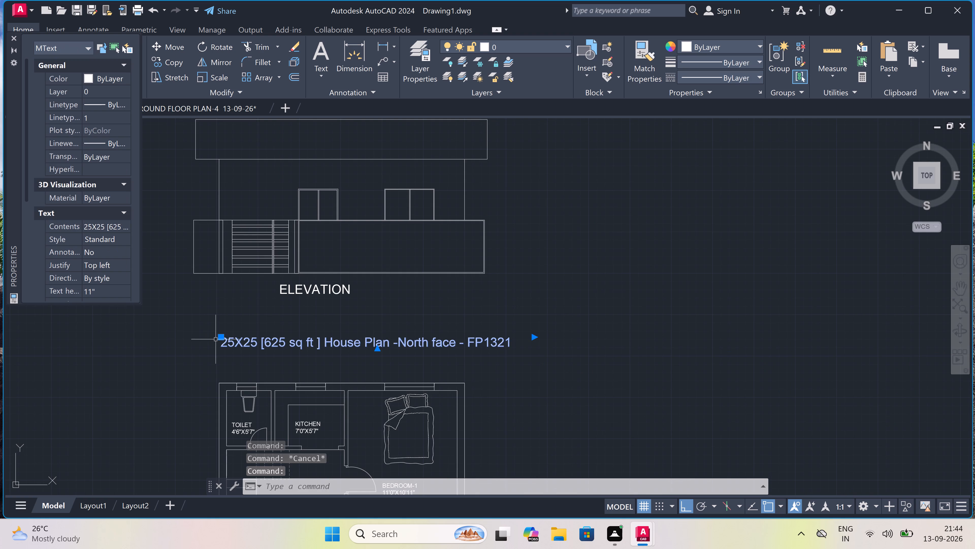
pyautogui.click(220, 337)
pyautogui.click(209, 338)
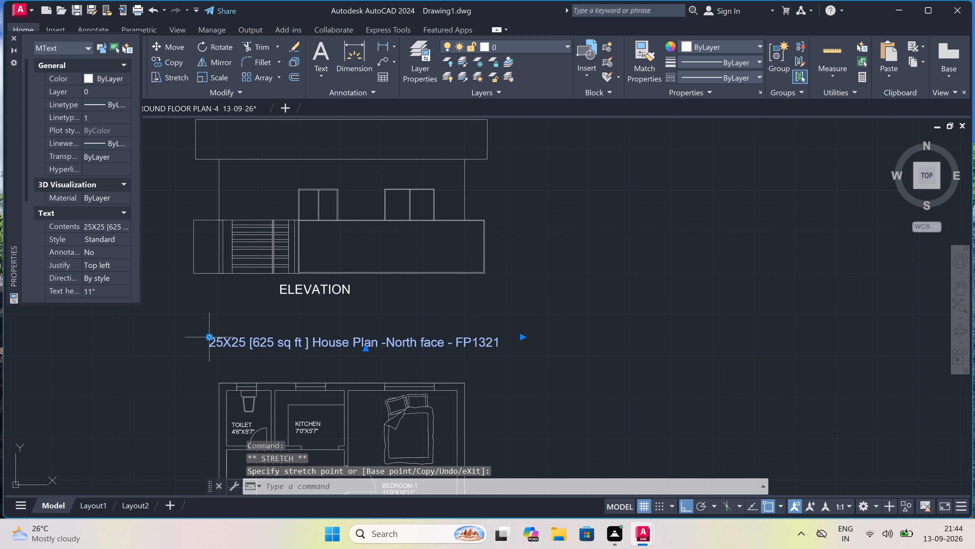
pyautogui.press('Escape')
# Draw a rectangular frame with margins around the elevation, the title and the ground floor plan.
pyautogui.scroll(-3, 276, 314)
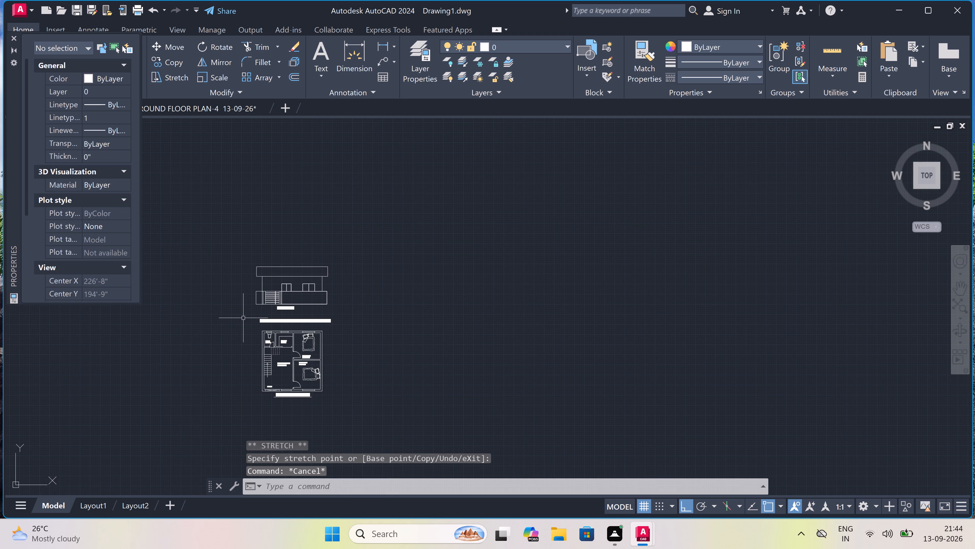
pyautogui.write('REC')
pyautogui.press('space')
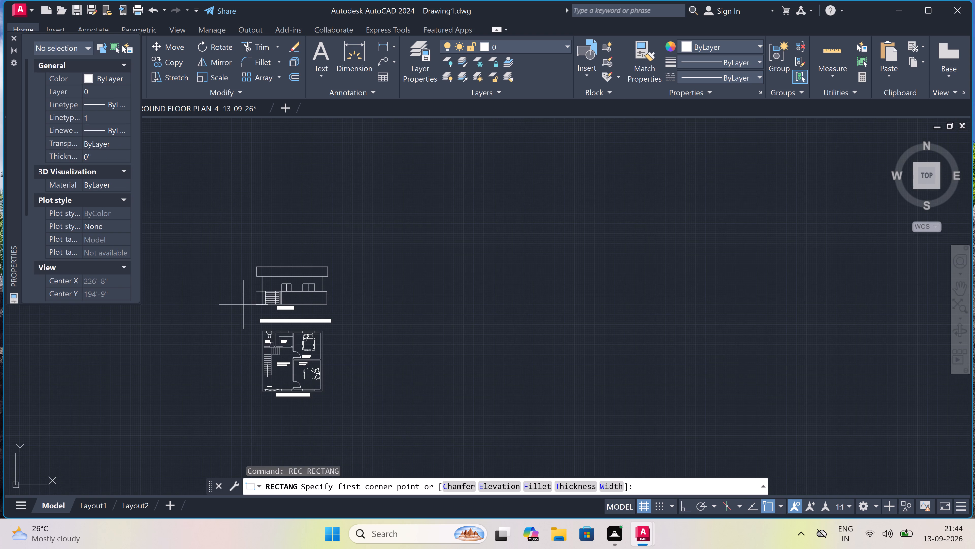
pyautogui.moveTo(238, 256); pyautogui.dragTo(242, 260)
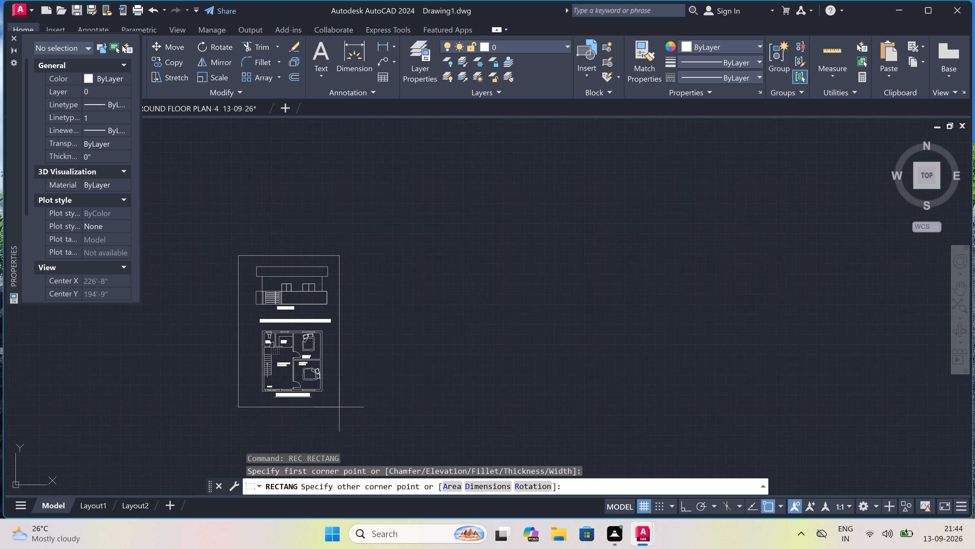
pyautogui.scroll(1, 339, 407)
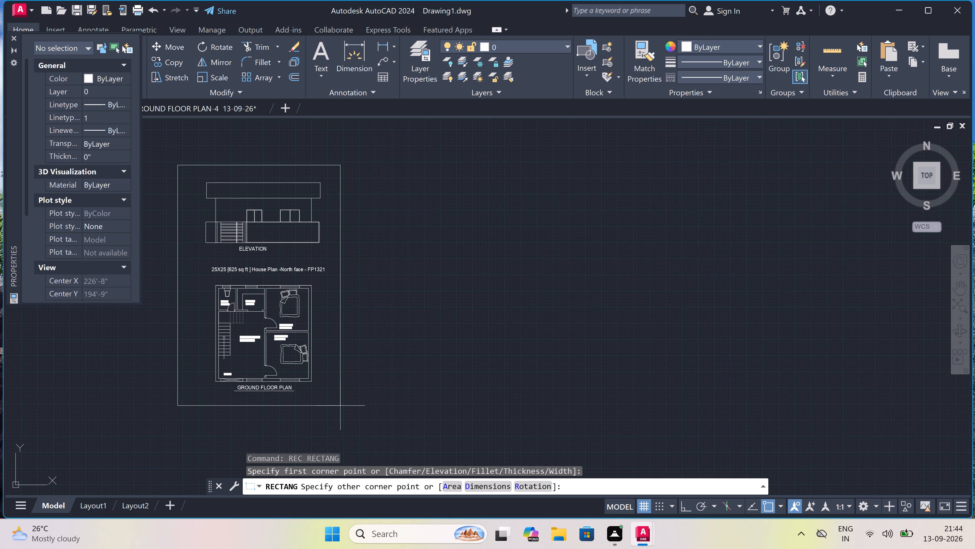
pyautogui.click(340, 406)
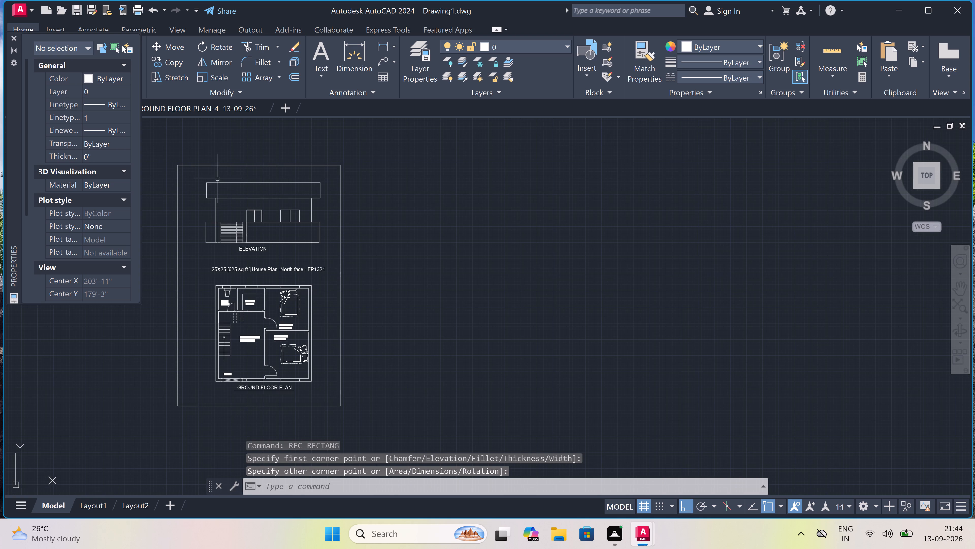
# With ortho off, draw a short sloped line from the roof band's lower-left corner down to the left wall line.
pyautogui.scroll(5, 215, 177)
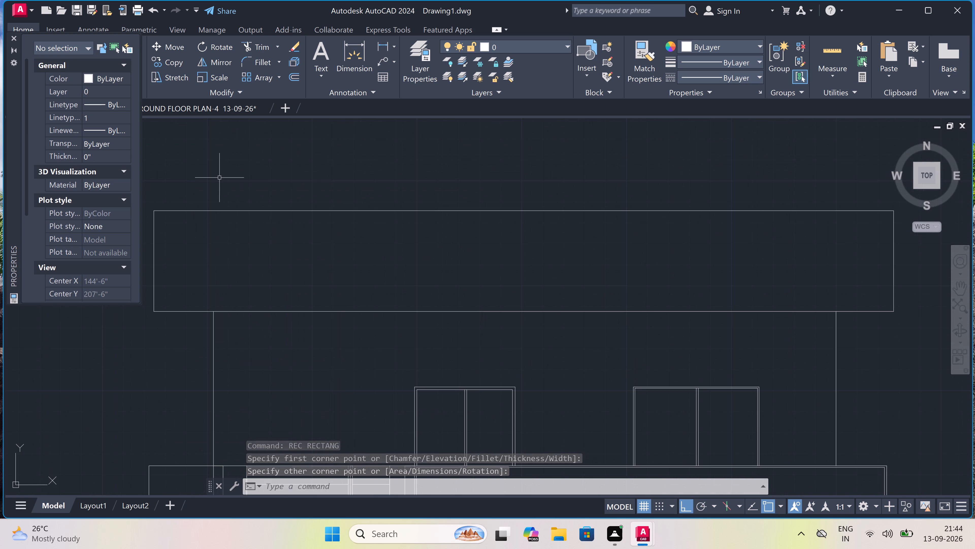
pyautogui.scroll(-1, 219, 178)
pyautogui.write('L')
pyautogui.press('space')
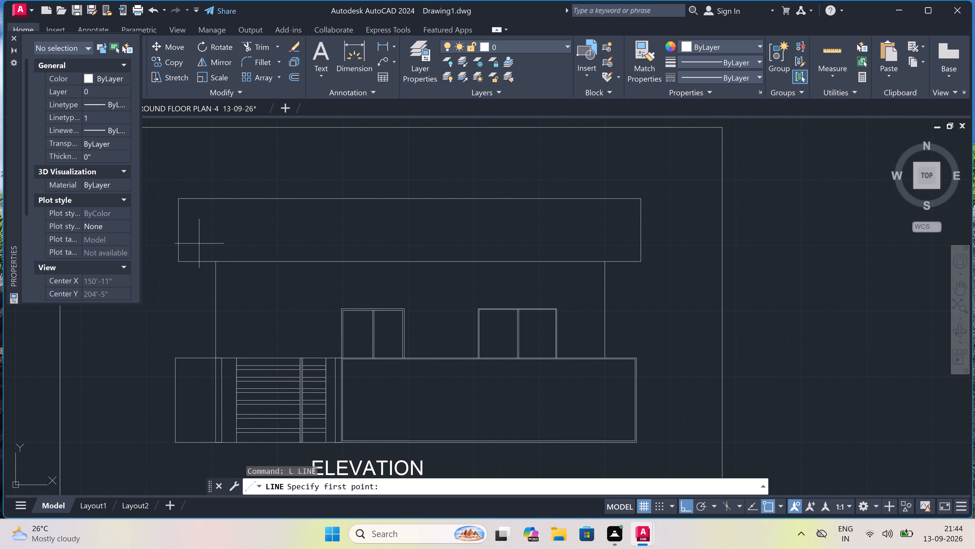
pyautogui.click(176, 262)
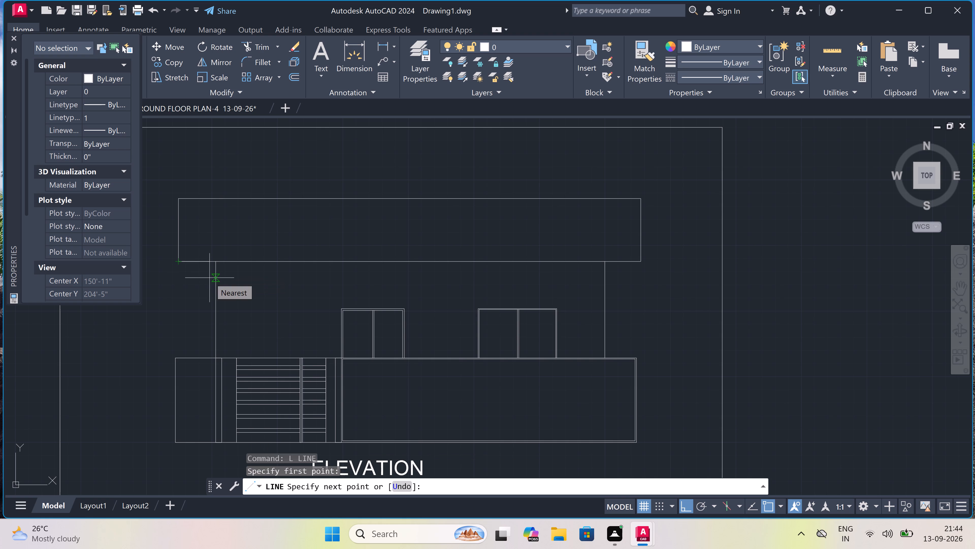
pyautogui.press('F8')
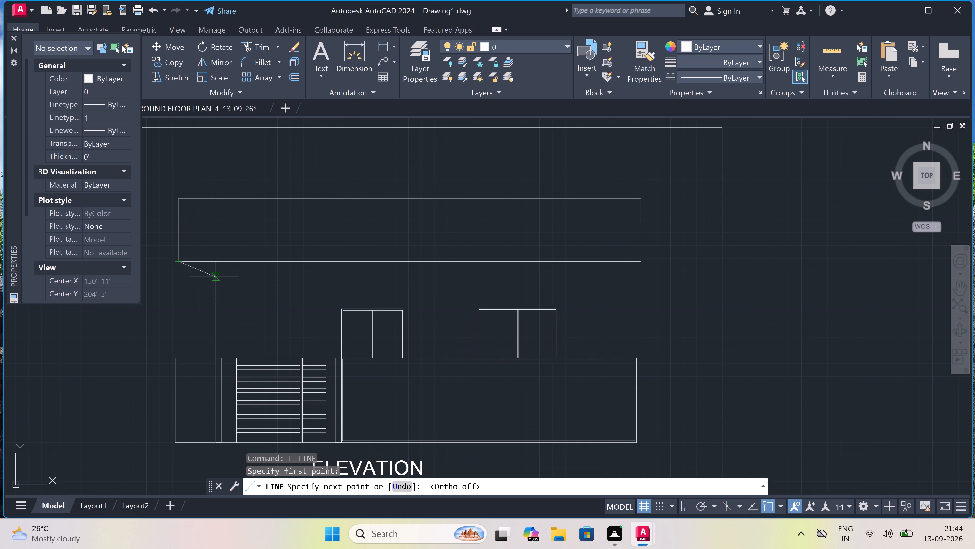
pyautogui.click(215, 277)
pyautogui.press('Escape')
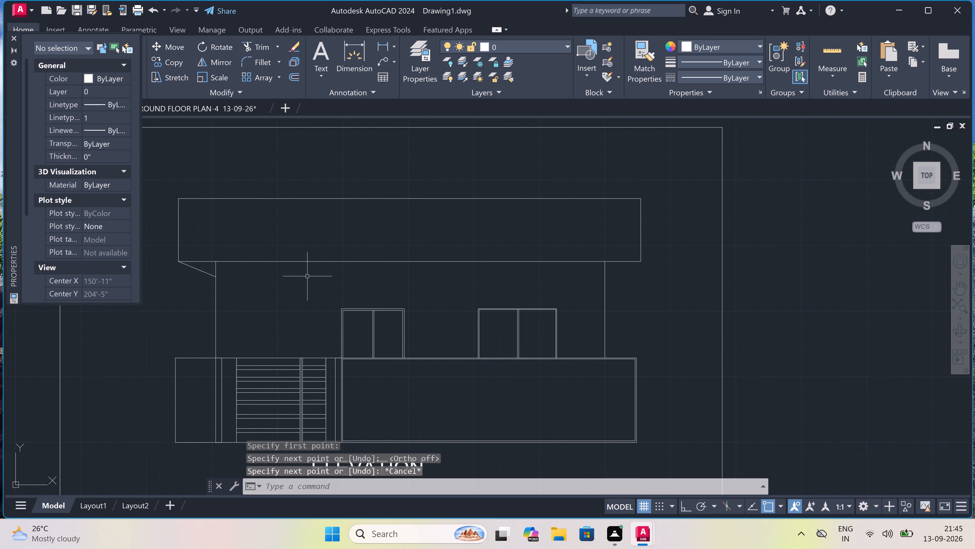
# Draw a matching short sloped line from the roof band's lower-right corner down to the right wall line.
pyautogui.press('space')
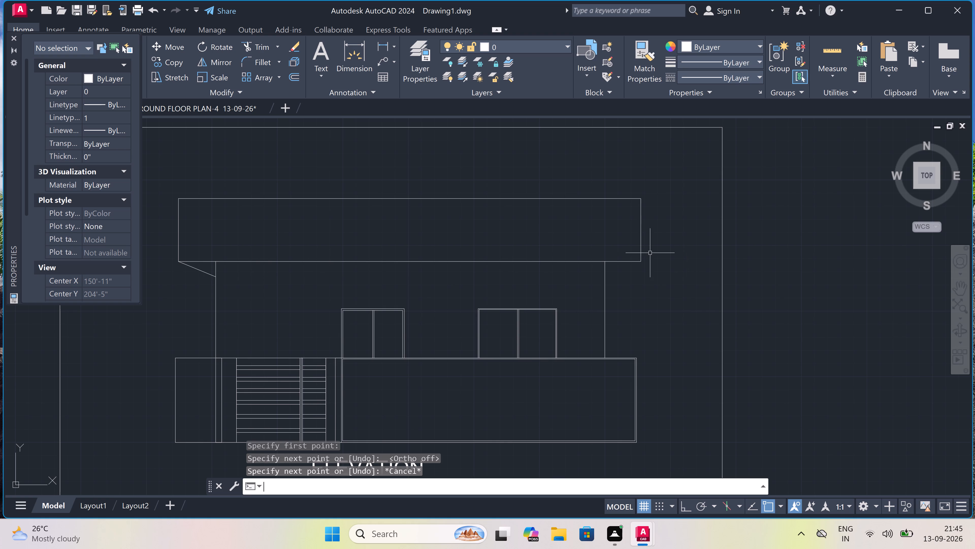
pyautogui.moveTo(642, 262); pyautogui.dragTo(640, 265)
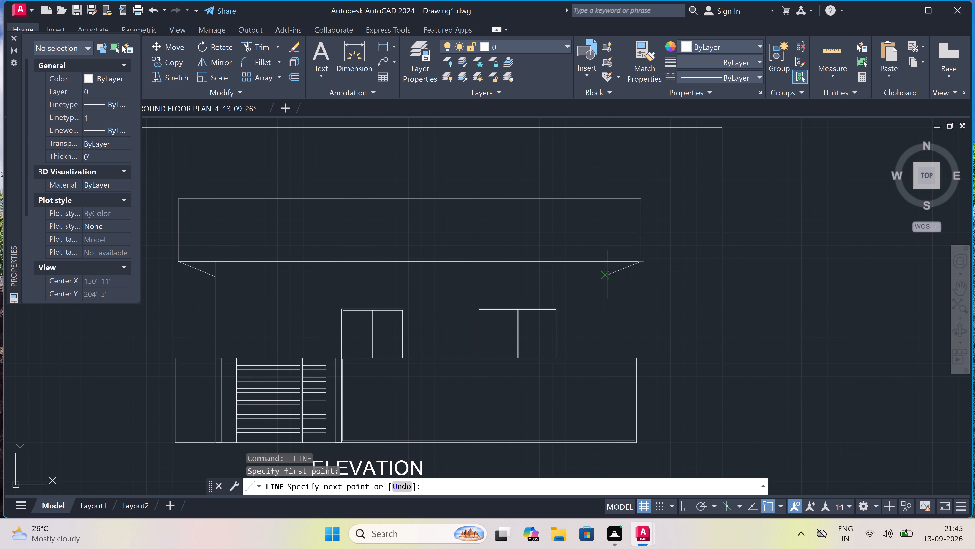
pyautogui.doubleClick(605, 277)
pyautogui.press('Escape')
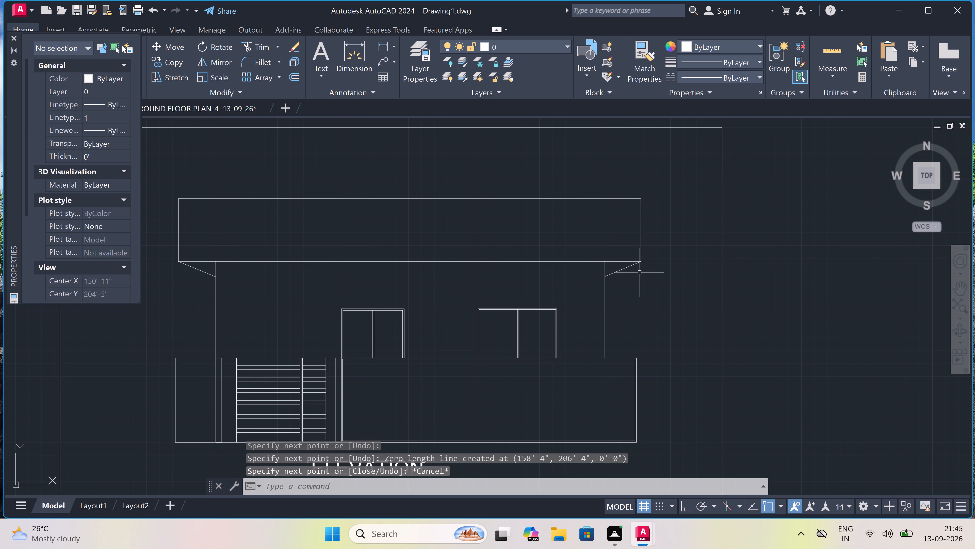
# Examine the elevation with its sloped roof lines, label, title and surrounding frame.
pyautogui.scroll(-2, 641, 271)
pyautogui.scroll(2, 641, 271)
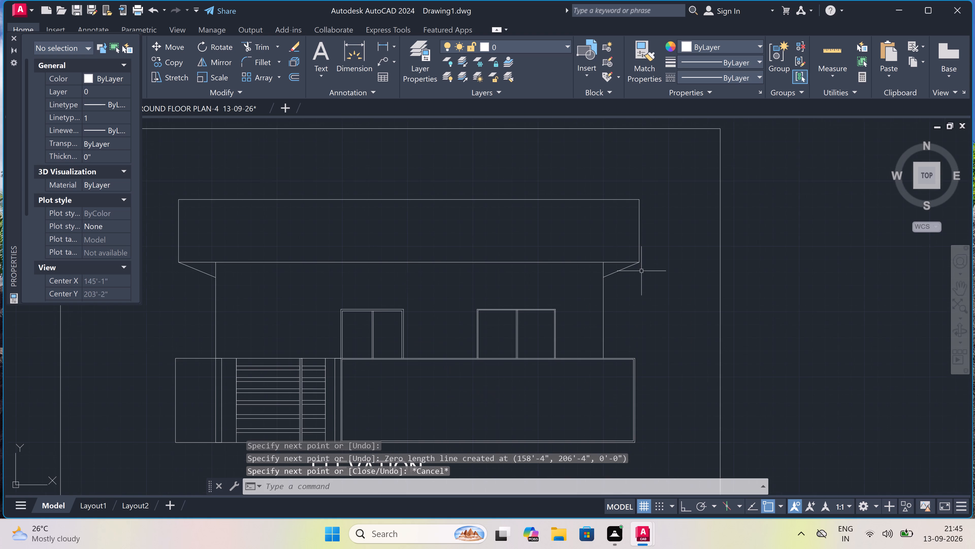
pyautogui.scroll(-1, 627, 297)
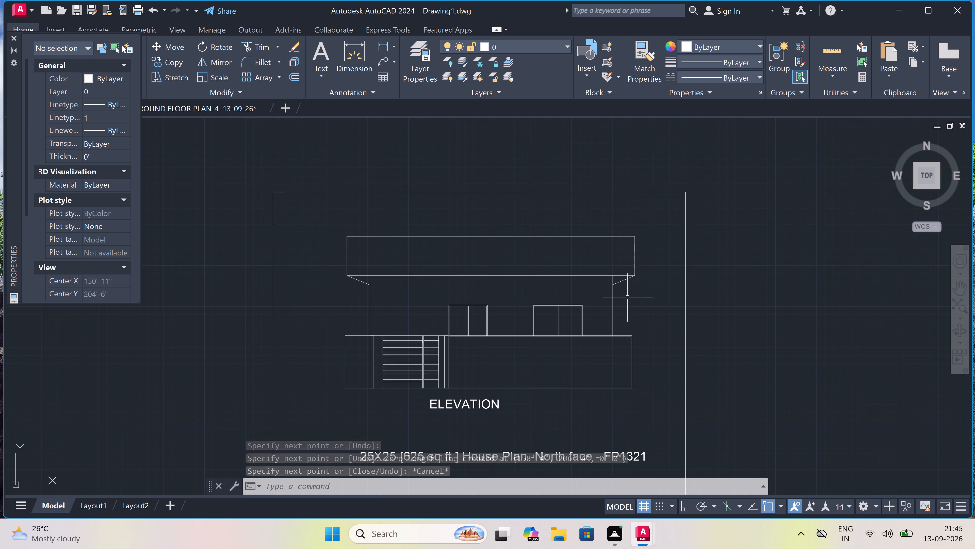
pyautogui.scroll(2, 459, 341)
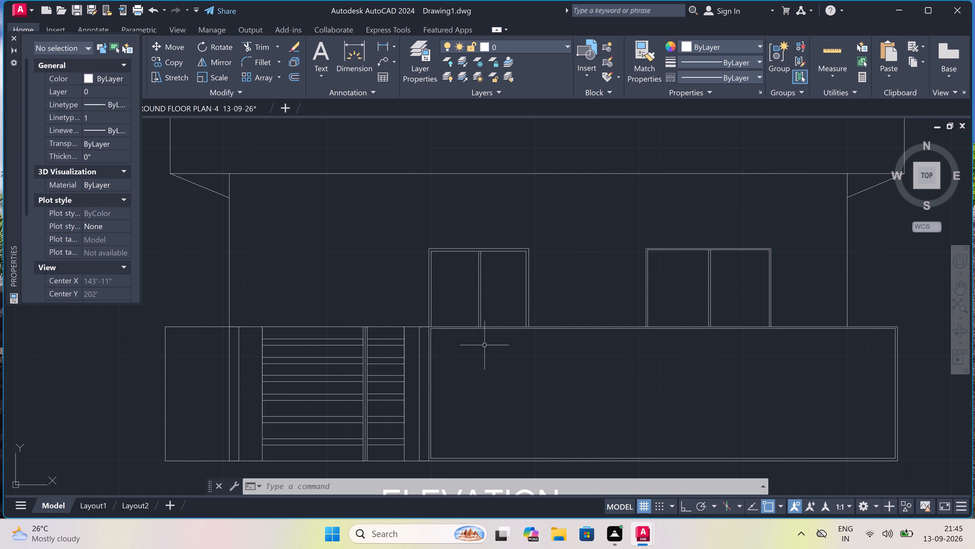
pyautogui.scroll(-1, 452, 354)
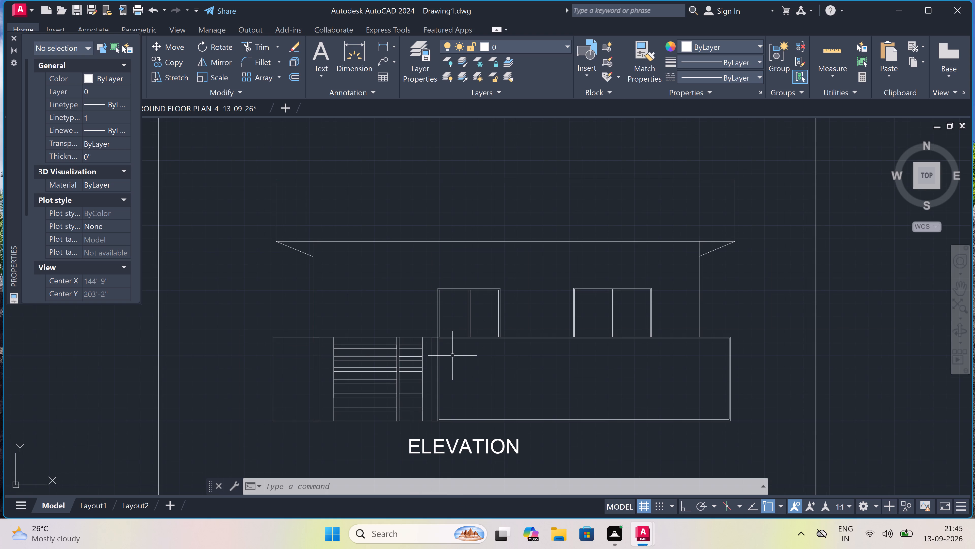
pyautogui.scroll(-1, 452, 356)
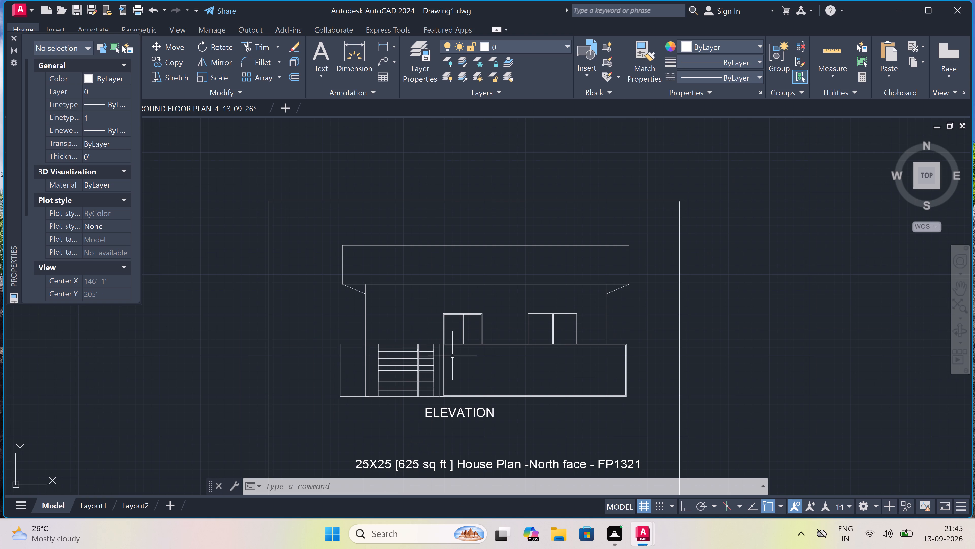
pyautogui.scroll(-3, 452, 356)
pyautogui.scroll(2, 456, 382)
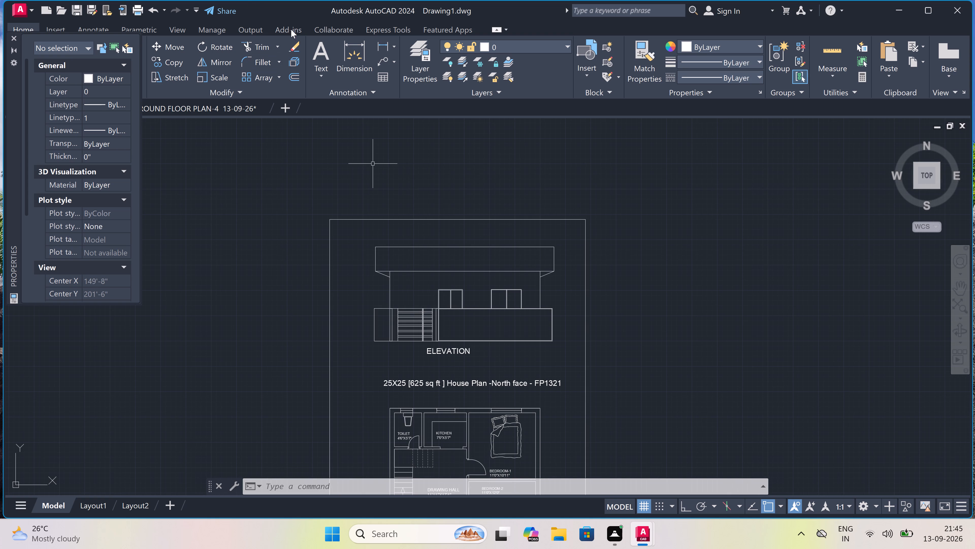
# Add a horizontal linear dimension across the full width of the ground floor plan's top outer wall.
pyautogui.click(383, 42)
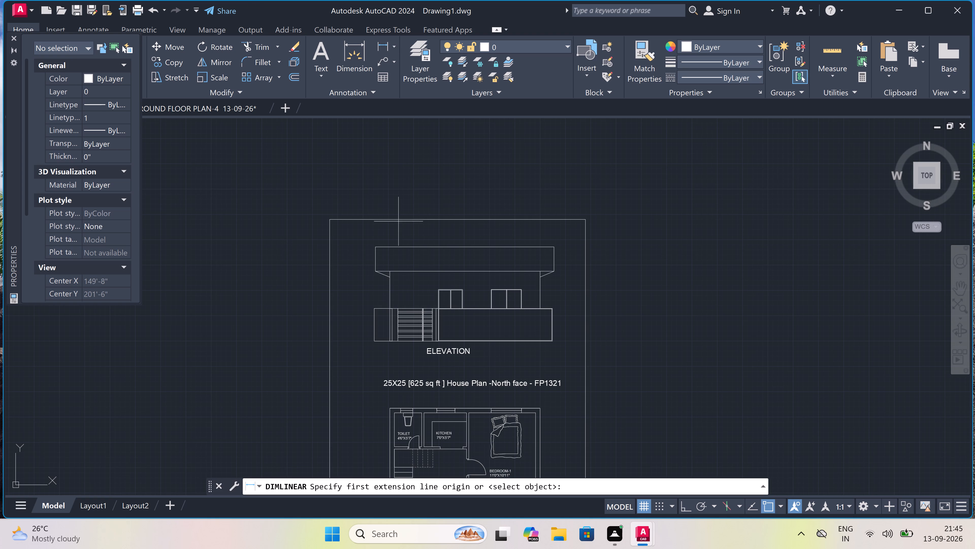
pyautogui.scroll(3, 413, 439)
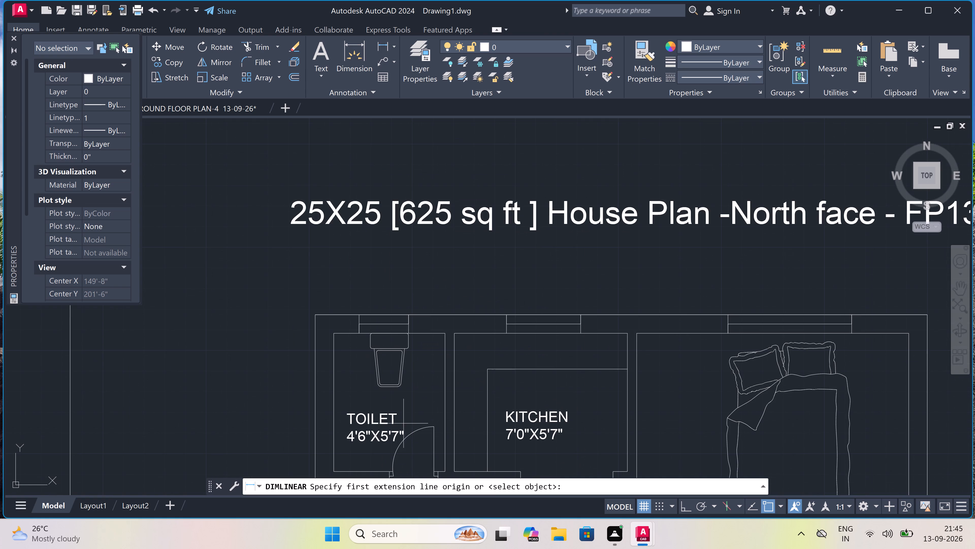
pyautogui.click(313, 317)
pyautogui.scroll(-4, 313, 308)
pyautogui.scroll(3, 441, 311)
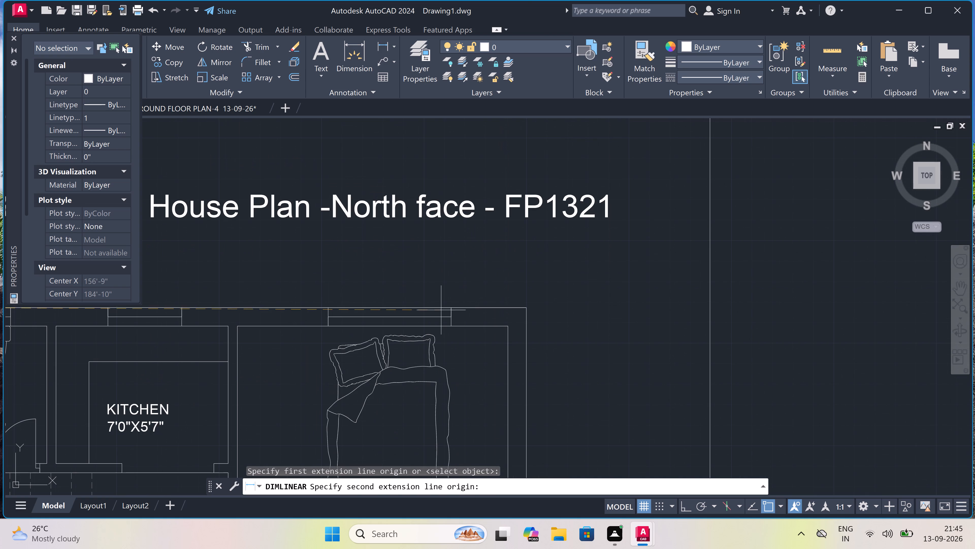
pyautogui.doubleClick(525, 309)
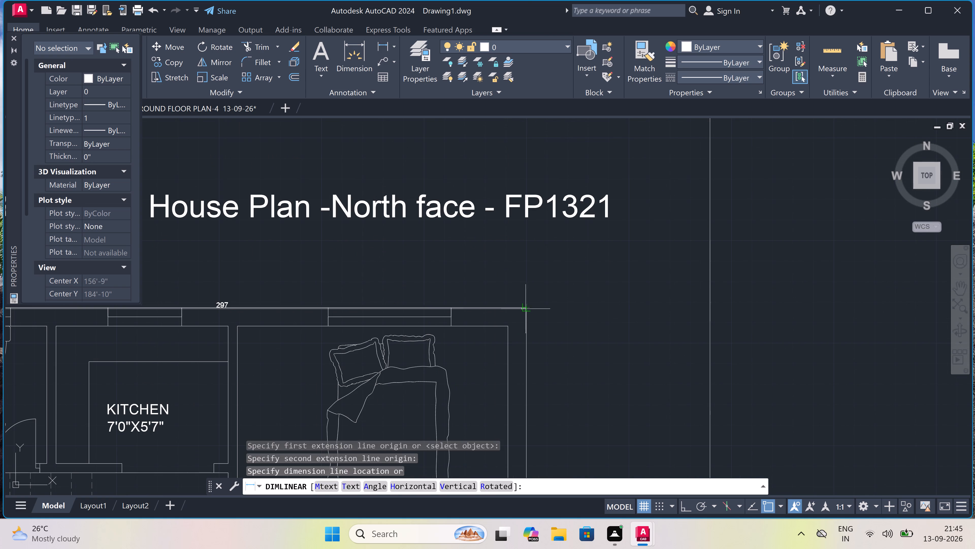
pyautogui.scroll(-4, 513, 303)
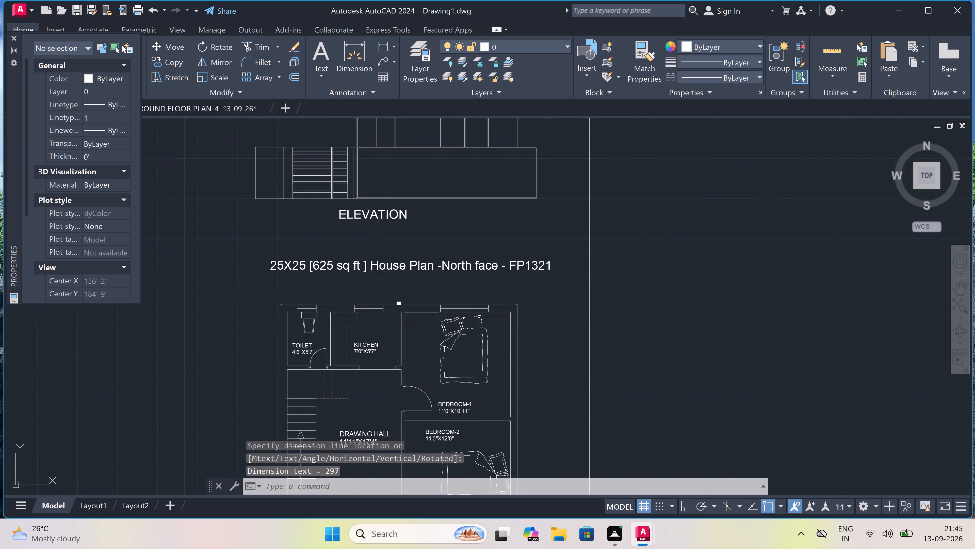
# Move the overall width dimension line off the top wall into the gap below the house plan title.
pyautogui.scroll(4, 394, 304)
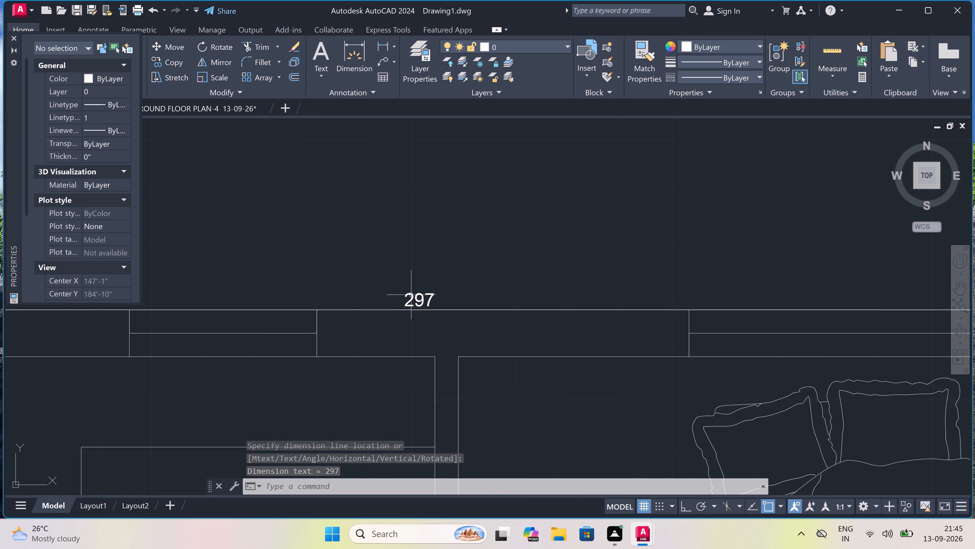
pyautogui.click(413, 299)
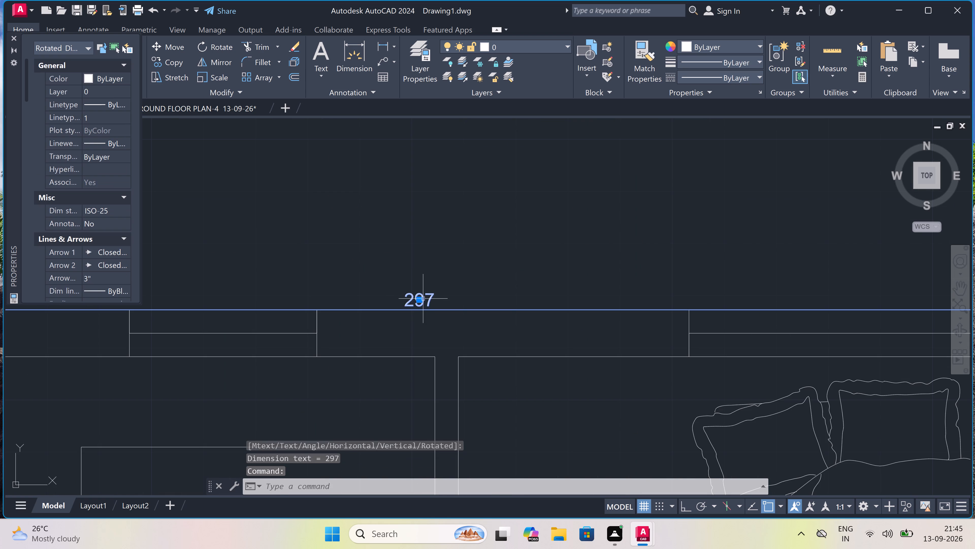
pyautogui.click(419, 299)
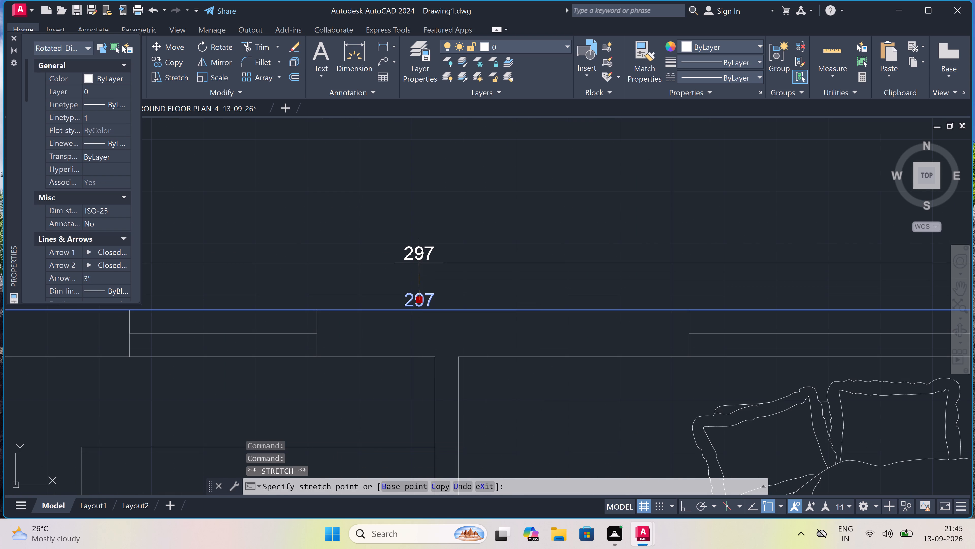
pyautogui.scroll(-3, 422, 219)
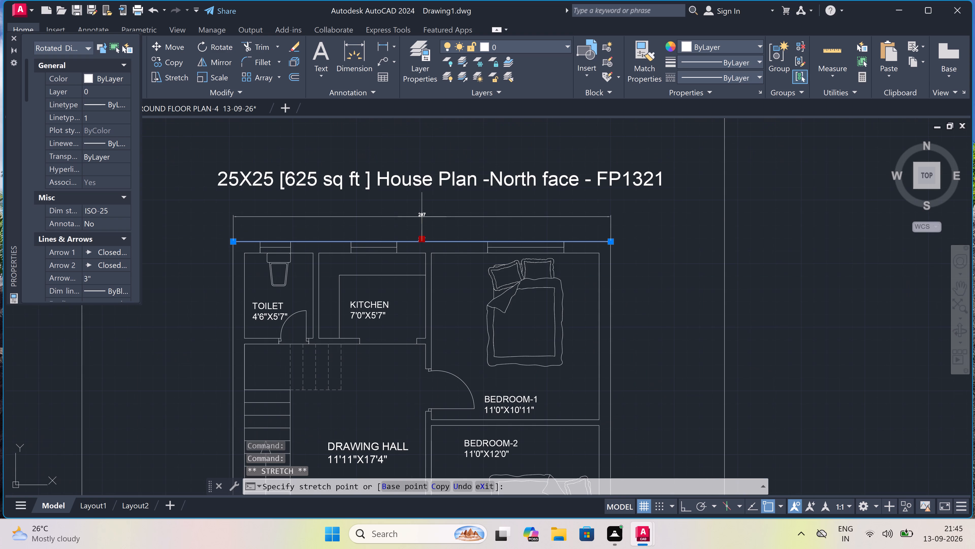
pyautogui.click(420, 219)
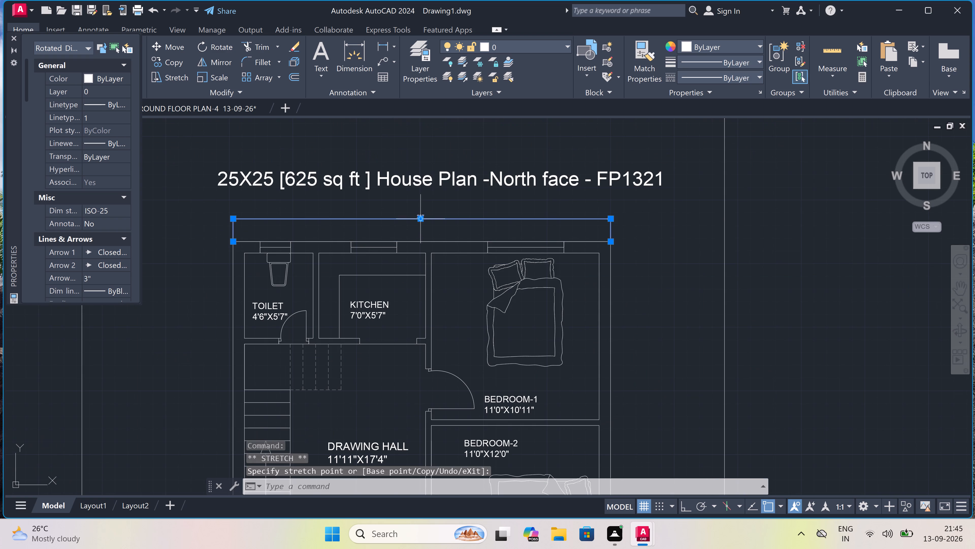
pyautogui.press('Escape')
pyautogui.press('Escape')
# Override the text of the overall width dimension above the floor plan with 25.
pyautogui.scroll(4, 421, 214)
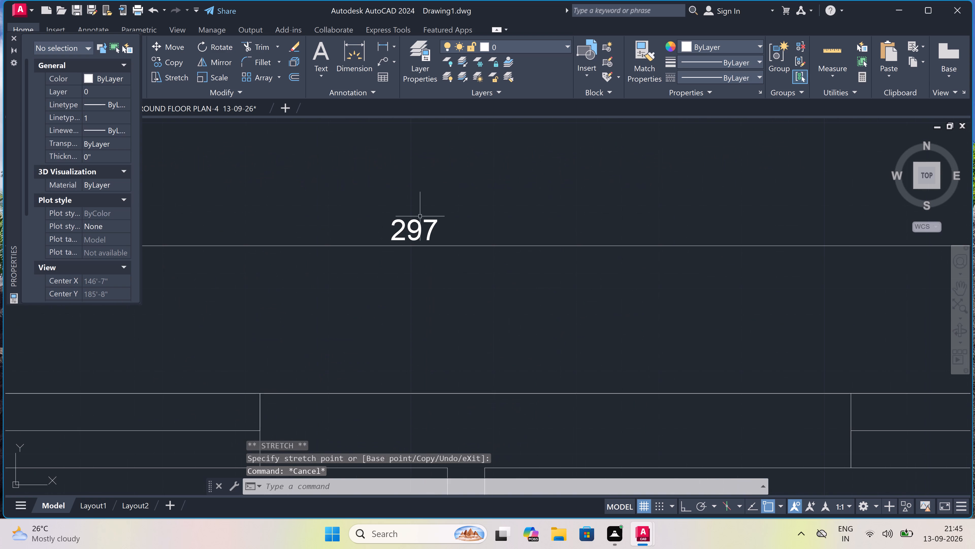
pyautogui.tripleClick(416, 225)
pyautogui.moveTo(415, 226); pyautogui.dragTo(415, 228)
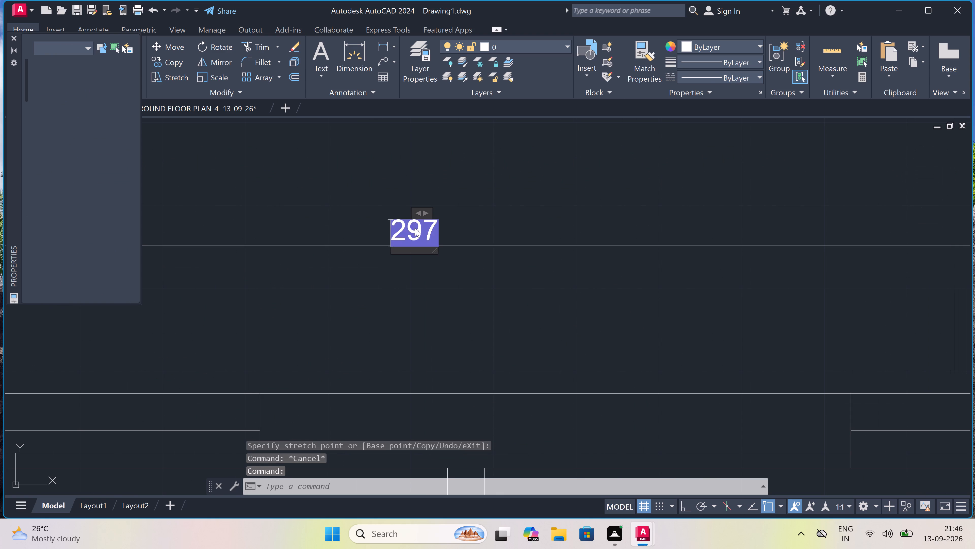
pyautogui.click(415, 228)
pyautogui.press('BackSpace')
pyautogui.press('2')
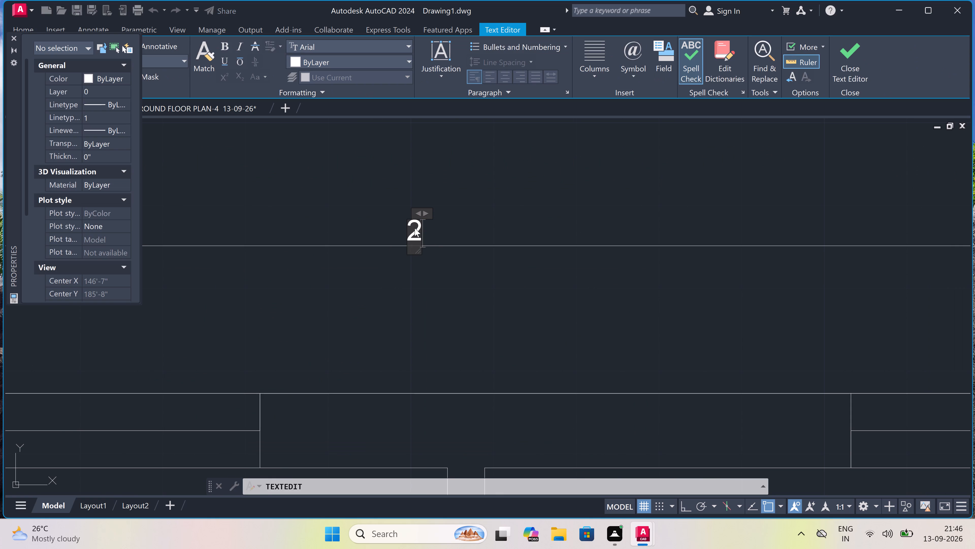
pyautogui.press('5')
pyautogui.click(409, 303)
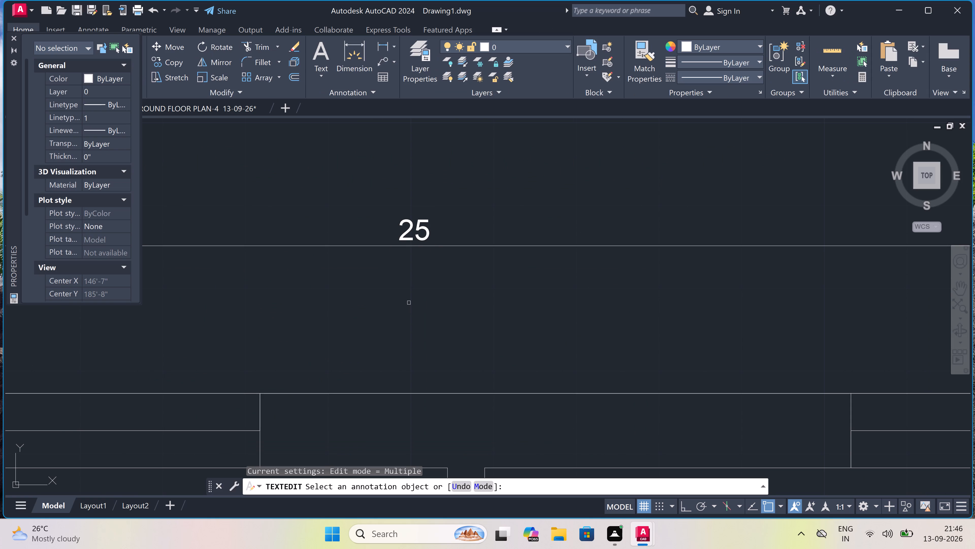
pyautogui.press('Escape')
# Add a vertical linear dimension over the full height of the plan's right outer wall, placed just outside it.
pyautogui.scroll(-5, 408, 297)
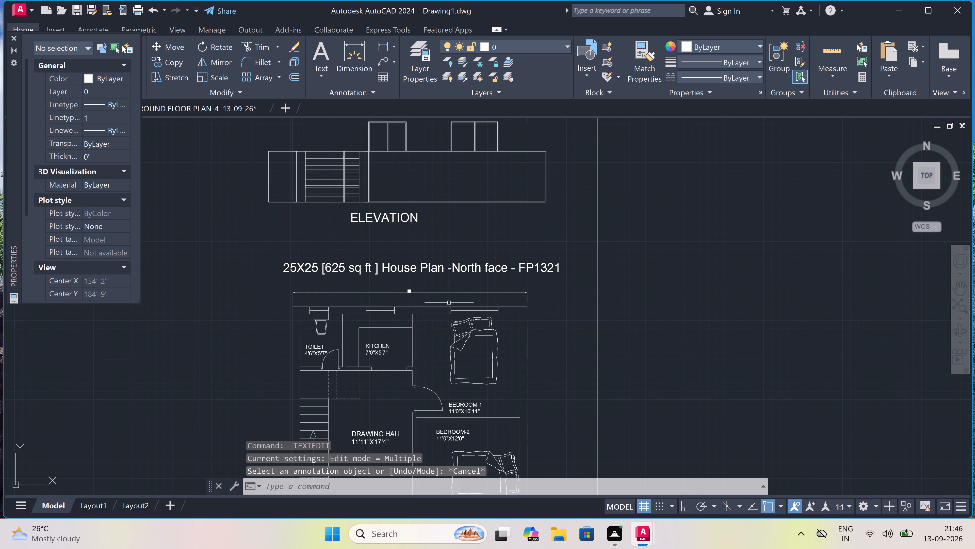
pyautogui.scroll(-2, 463, 297)
pyautogui.scroll(3, 479, 325)
pyautogui.scroll(-2, 484, 301)
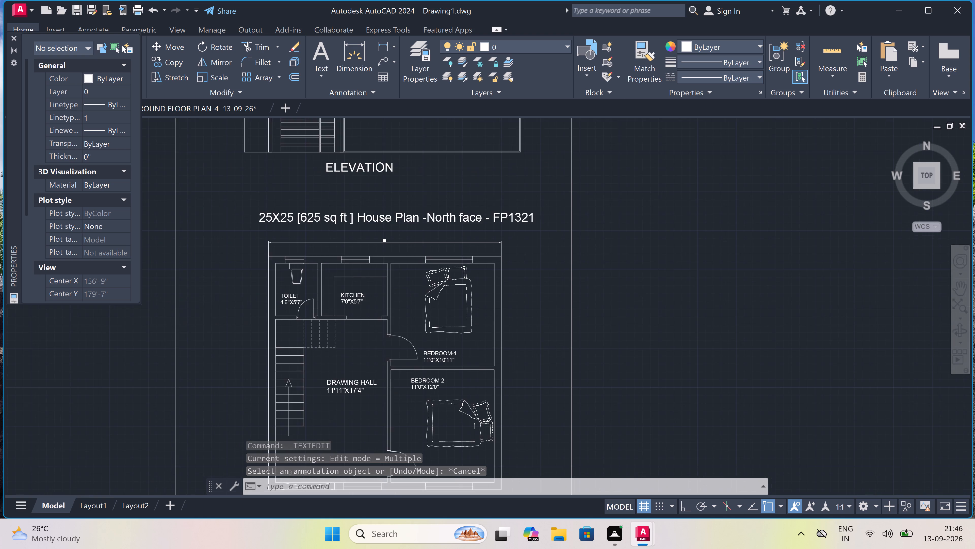
pyautogui.press('space')
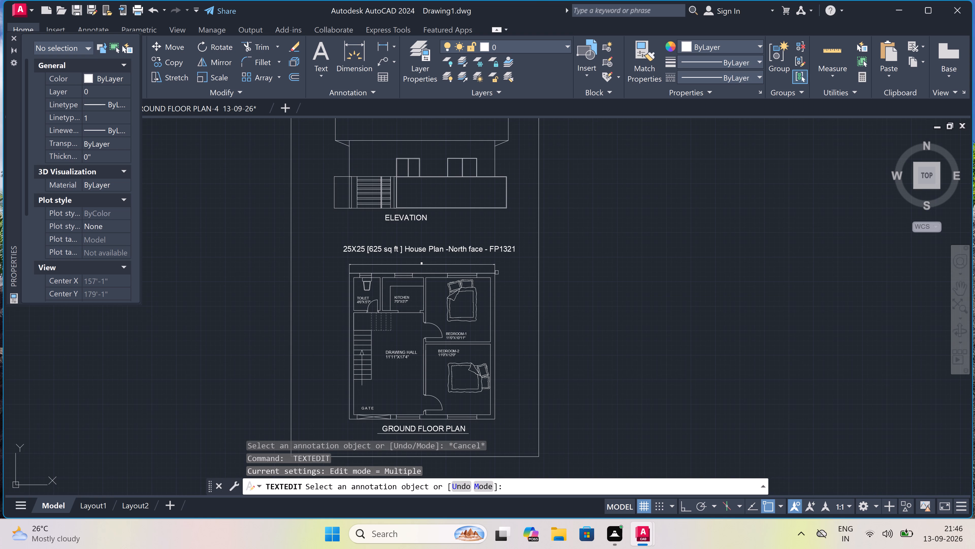
pyautogui.press('Escape')
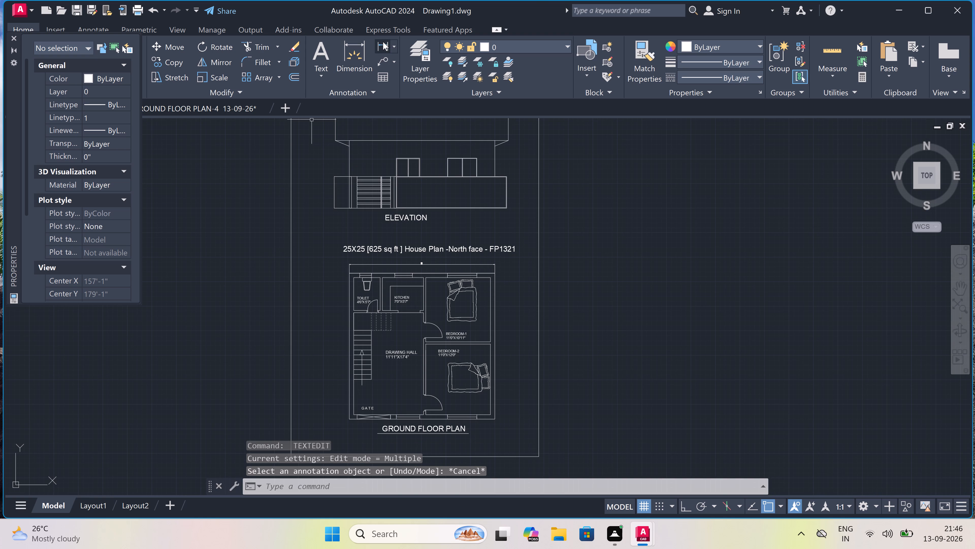
pyautogui.click(383, 42)
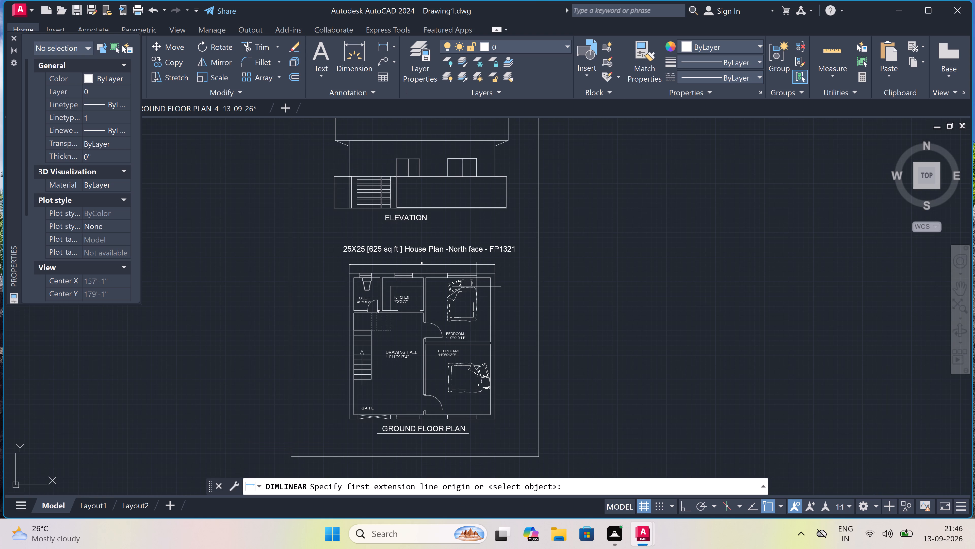
pyautogui.scroll(2, 493, 273)
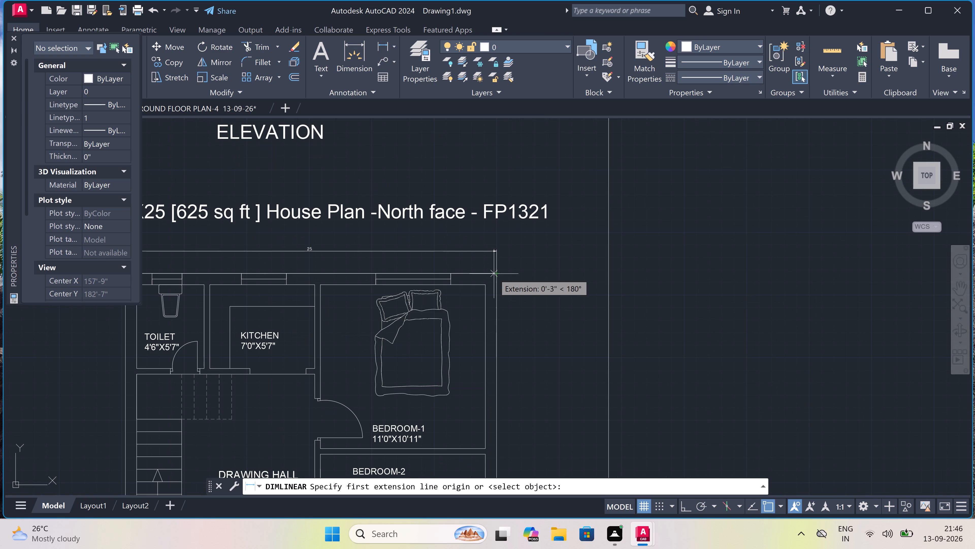
pyautogui.scroll(4, 497, 276)
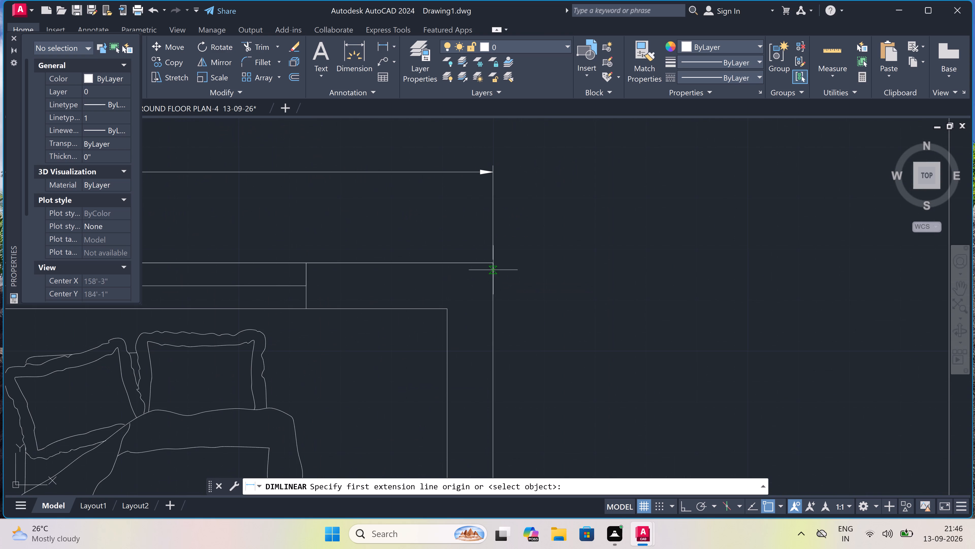
pyautogui.moveTo(492, 262); pyautogui.dragTo(498, 272)
pyautogui.scroll(-7, 534, 255)
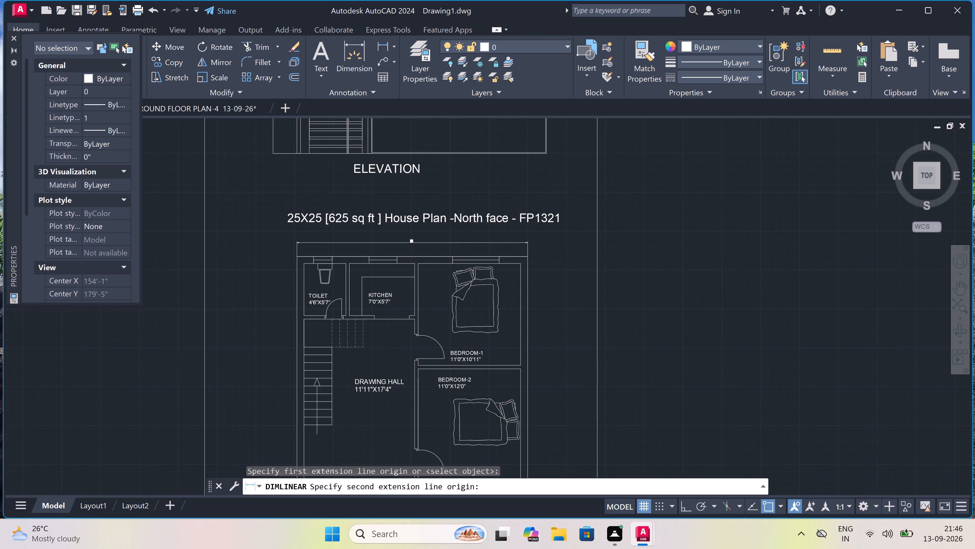
pyautogui.scroll(3, 529, 347)
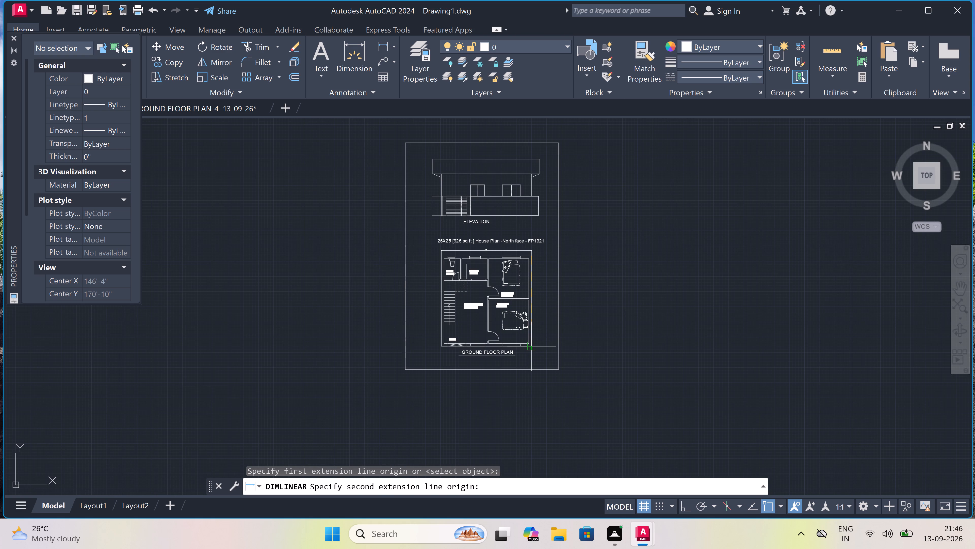
pyautogui.scroll(3, 530, 347)
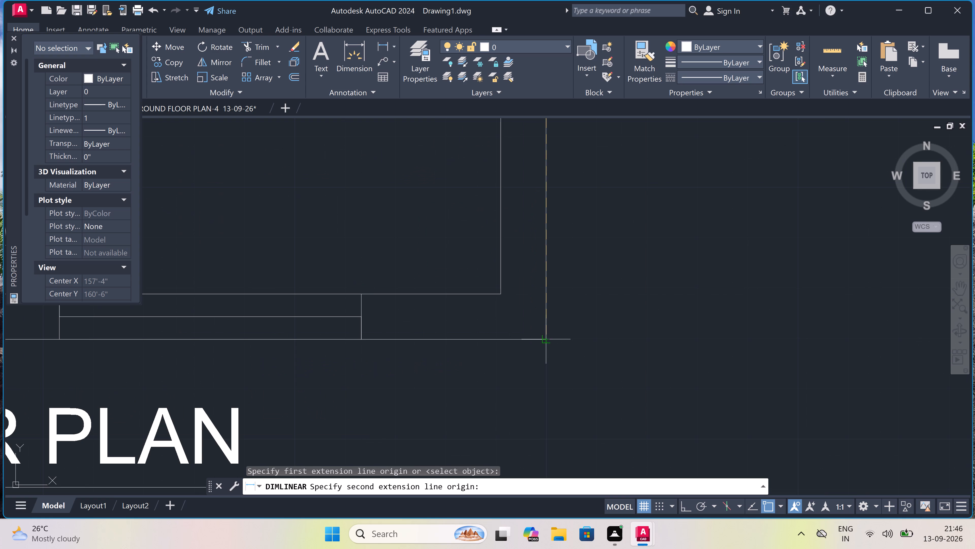
pyautogui.click(545, 340)
pyautogui.click(618, 327)
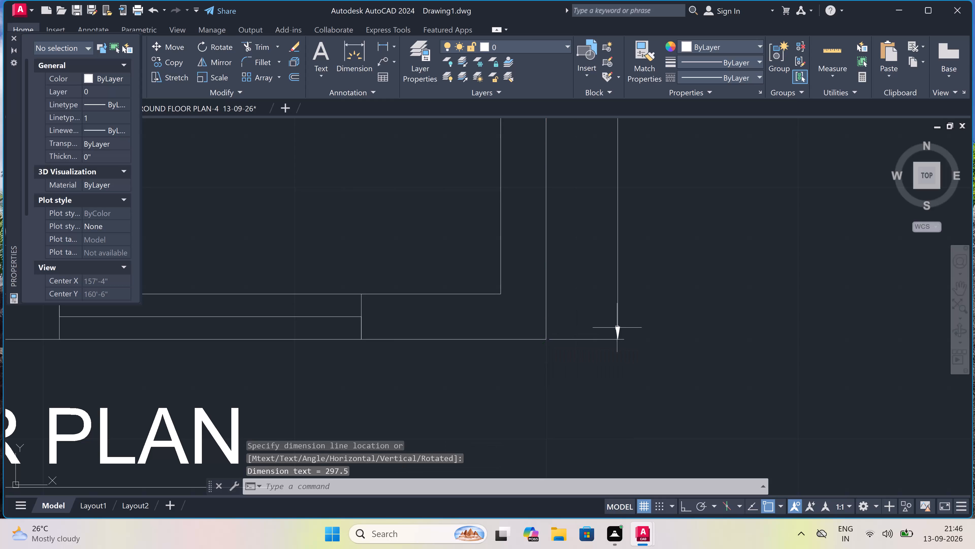
# Override the text of the vertical overall dimension beside the bedrooms with 25'.
pyautogui.scroll(-5, 608, 329)
pyautogui.scroll(2, 605, 265)
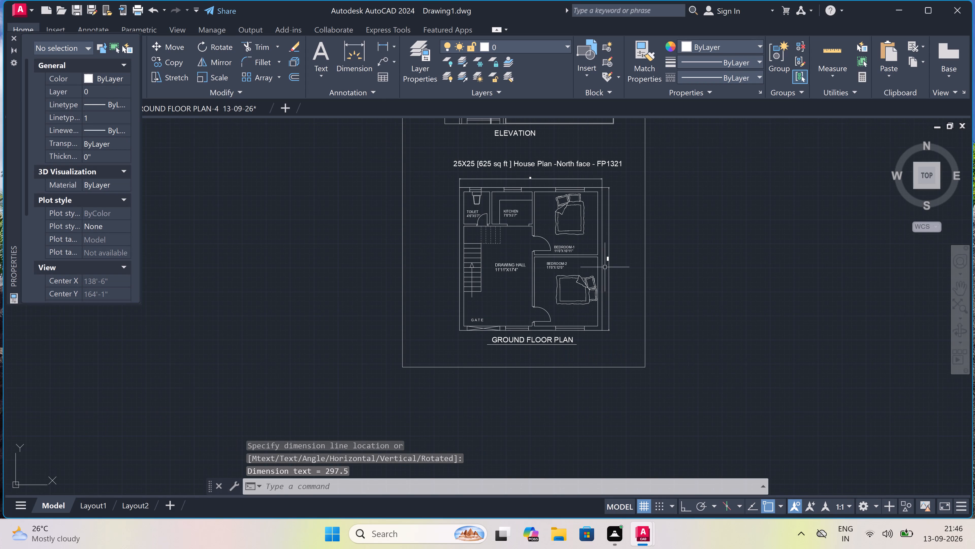
pyautogui.scroll(2, 605, 265)
pyautogui.tripleClick(620, 225)
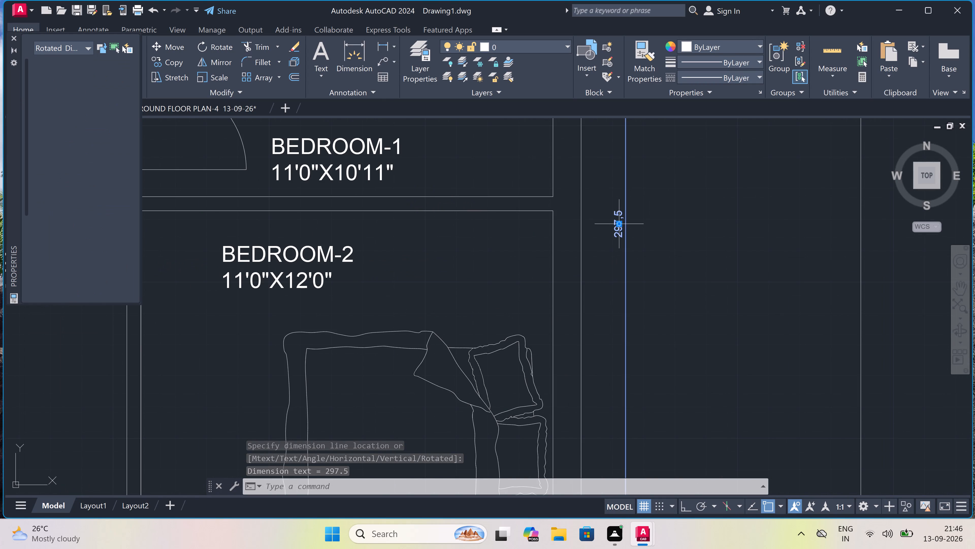
pyautogui.doubleClick(620, 225)
pyautogui.click(619, 225)
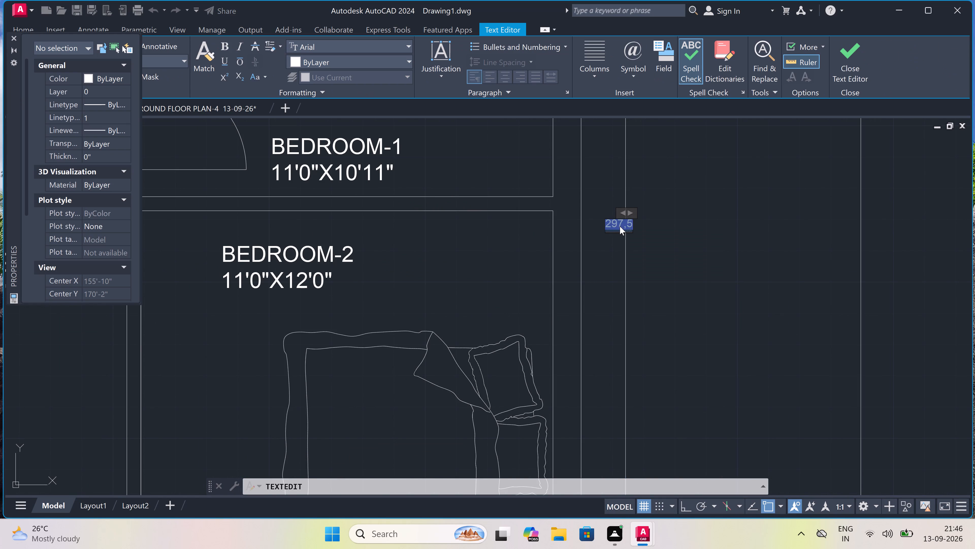
pyautogui.press('BackSpace')
pyautogui.press('2')
pyautogui.press('5')
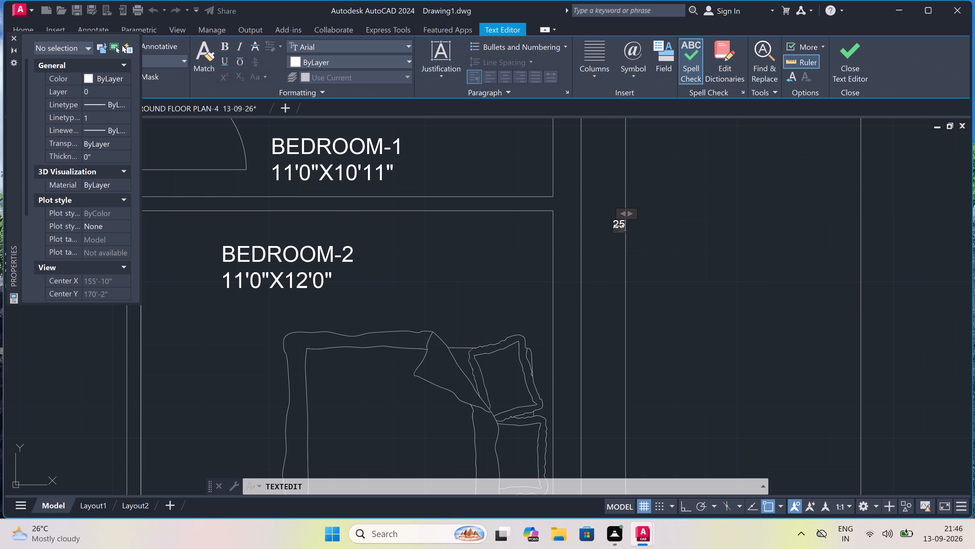
pyautogui.press("'")
pyautogui.click(660, 248)
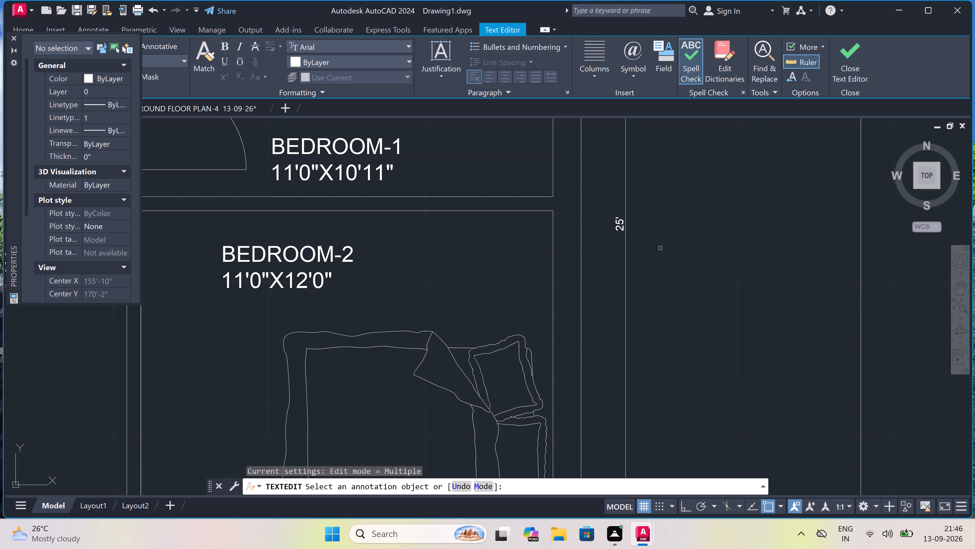
pyautogui.press('Escape')
# Set the ISO-25 dimension style's primary linear units to Engineering format with 0'-0" precision.
pyautogui.press('d')
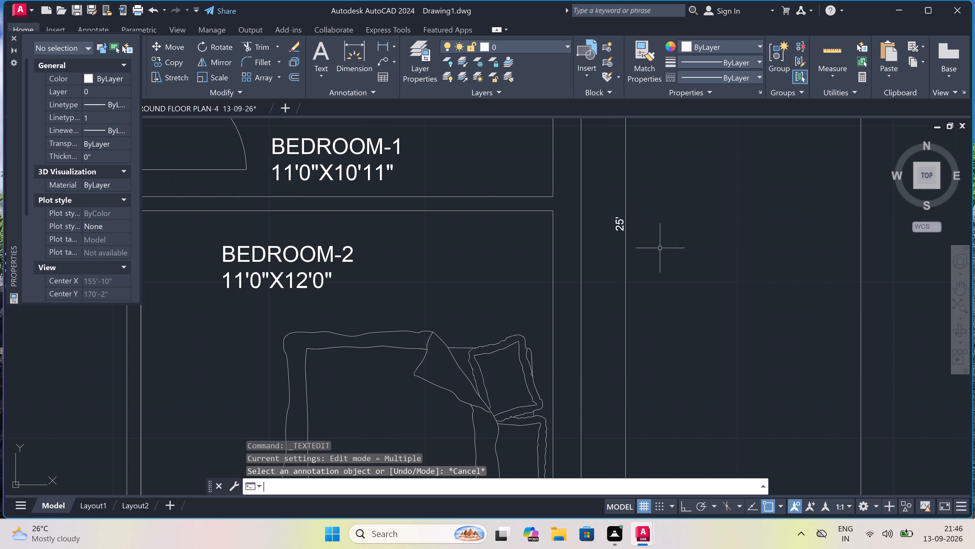
pyautogui.write('IM')
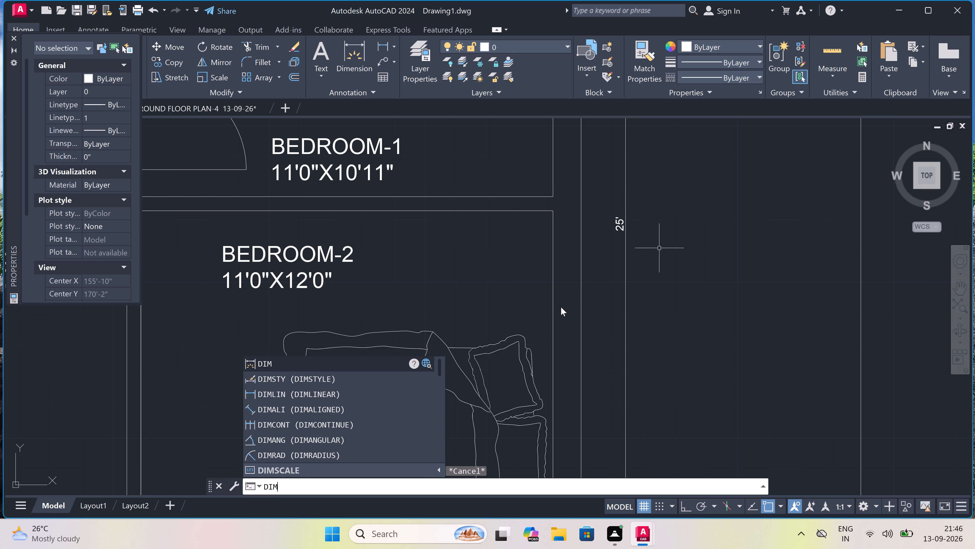
pyautogui.click(374, 382)
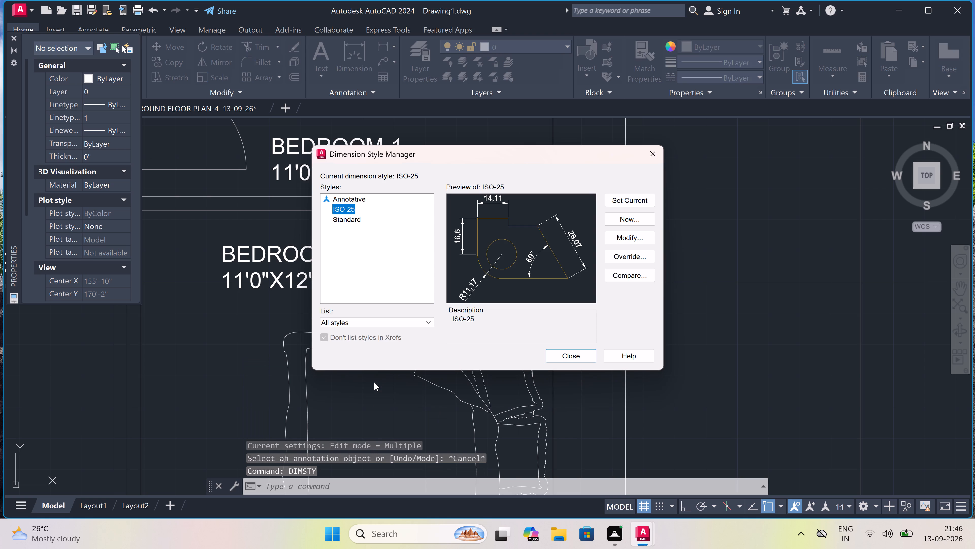
pyautogui.click(617, 240)
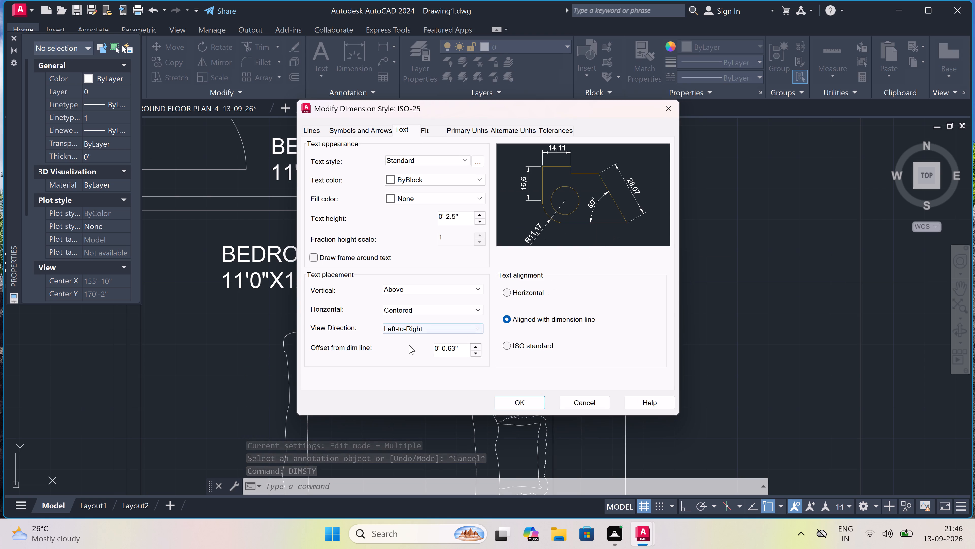
pyautogui.doubleClick(461, 129)
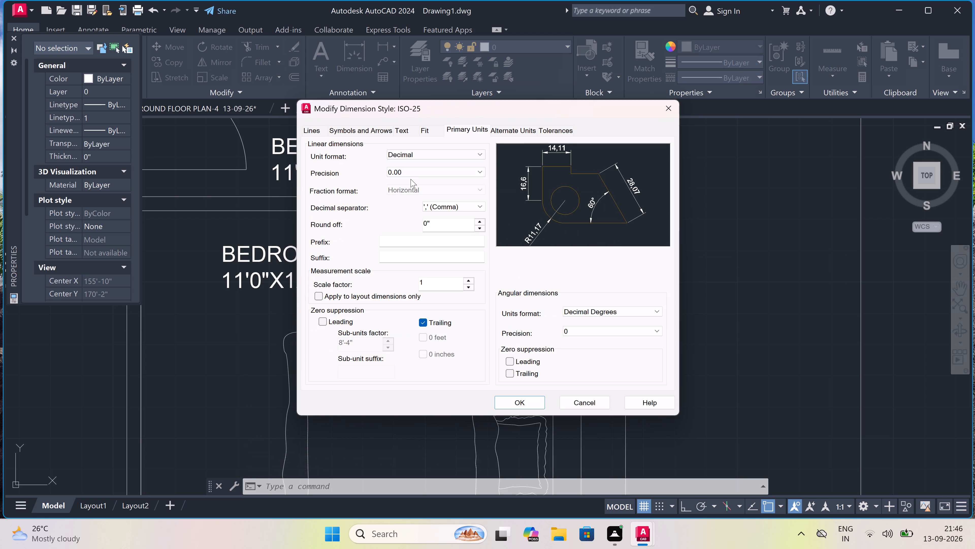
pyautogui.click(412, 154)
pyautogui.click(411, 178)
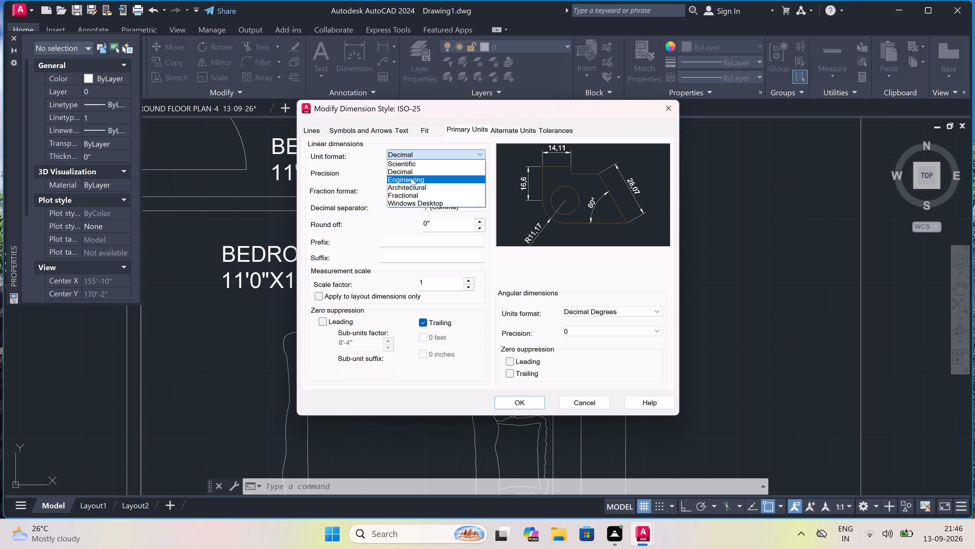
pyautogui.click(410, 174)
pyautogui.click(407, 176)
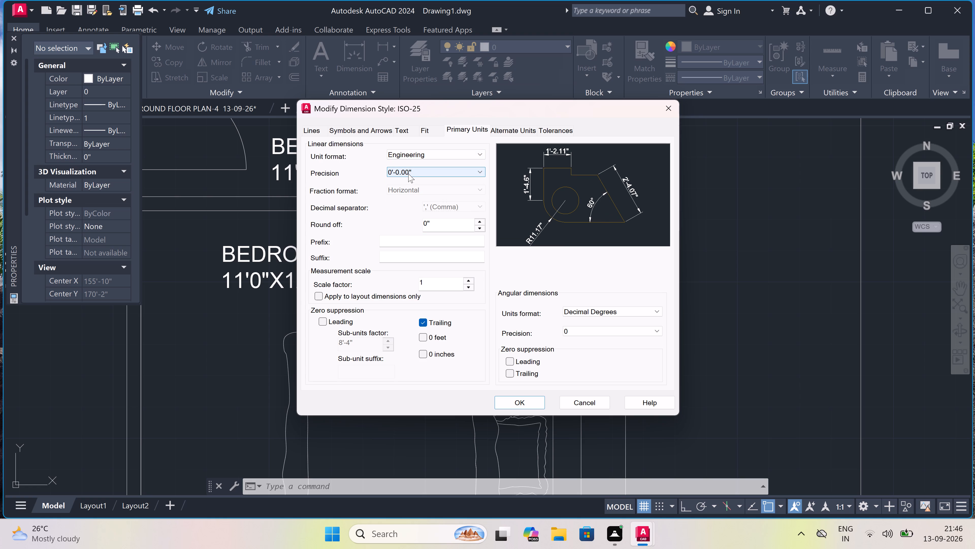
pyautogui.click(408, 174)
pyautogui.click(405, 182)
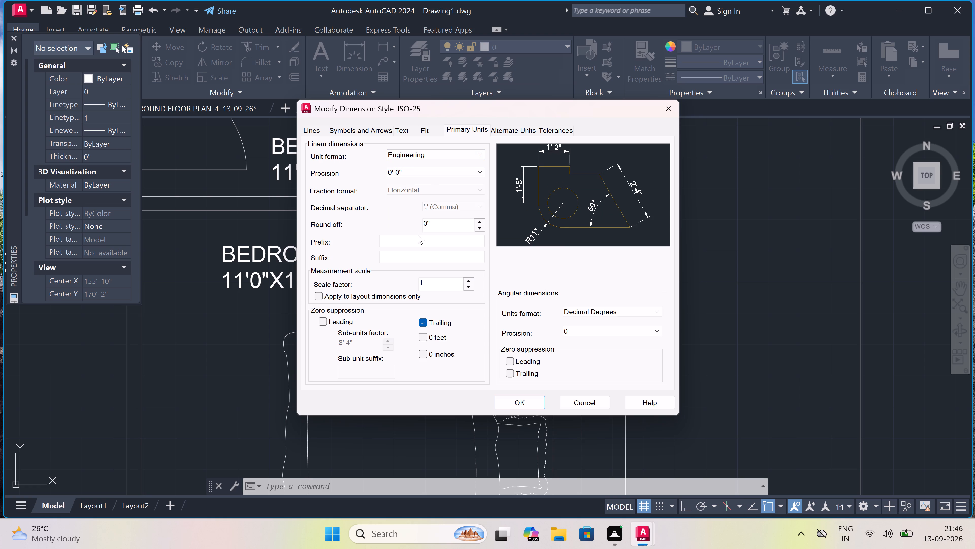
# Set the ISO-25 dimension text height to 7', apply the style changes and make ISO-25 the current style.
pyautogui.click(400, 131)
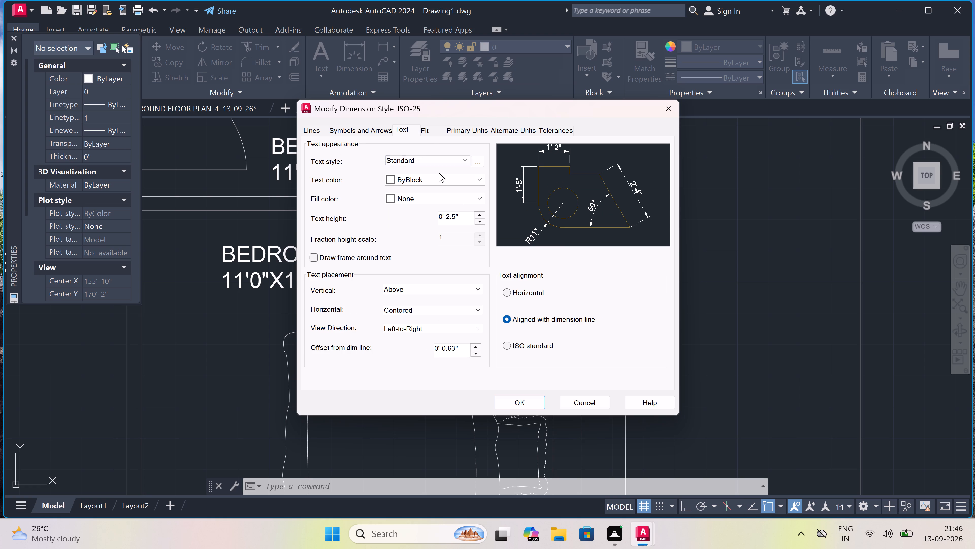
pyautogui.click(464, 218)
pyautogui.press('BackSpace')
pyautogui.press('BackSpace')
pyautogui.press('BackSpace')
pyautogui.press('BackSpace')
pyautogui.press('BackSpace')
pyautogui.press('BackSpace')
pyautogui.press('BackSpace')
pyautogui.press('BackSpace')
pyautogui.press('BackSpace')
pyautogui.press('BackSpace')
pyautogui.press('BackSpace')
pyautogui.press('BackSpace')
pyautogui.press('BackSpace')
pyautogui.press('BackSpace')
pyautogui.write("7'")
pyautogui.click(512, 400)
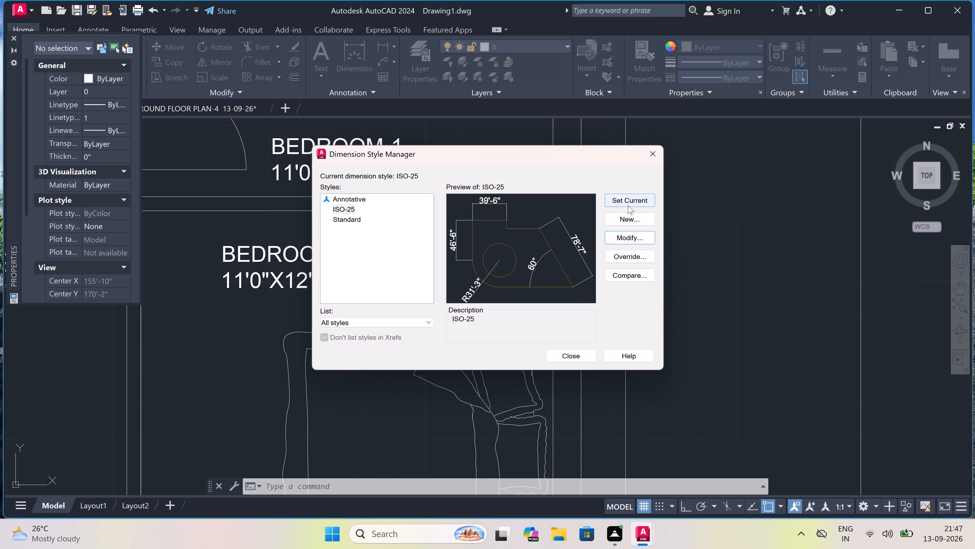
pyautogui.click(627, 197)
pyautogui.click(568, 352)
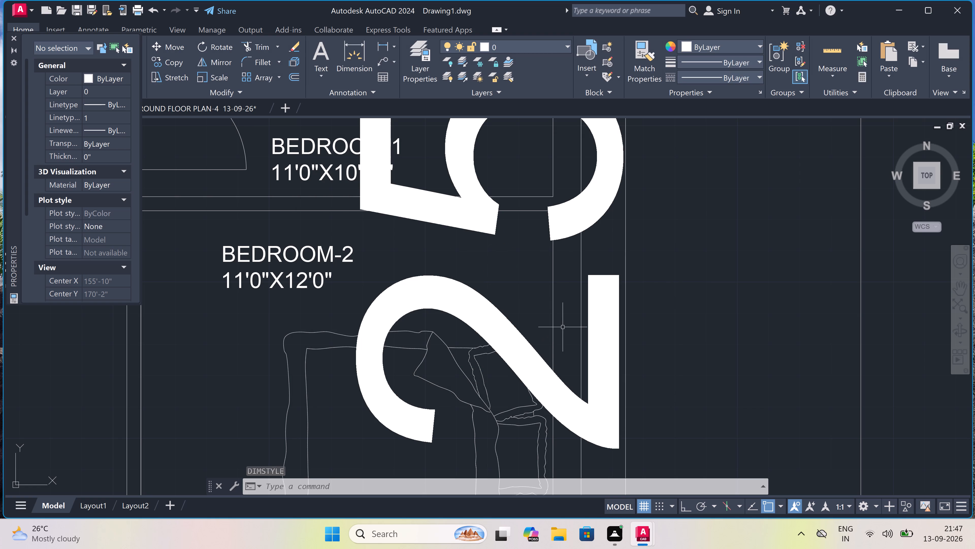
# Set the ISO-25 dimension text height to 7" and make the style current again.
pyautogui.press('Escape')
pyautogui.write('DIM')
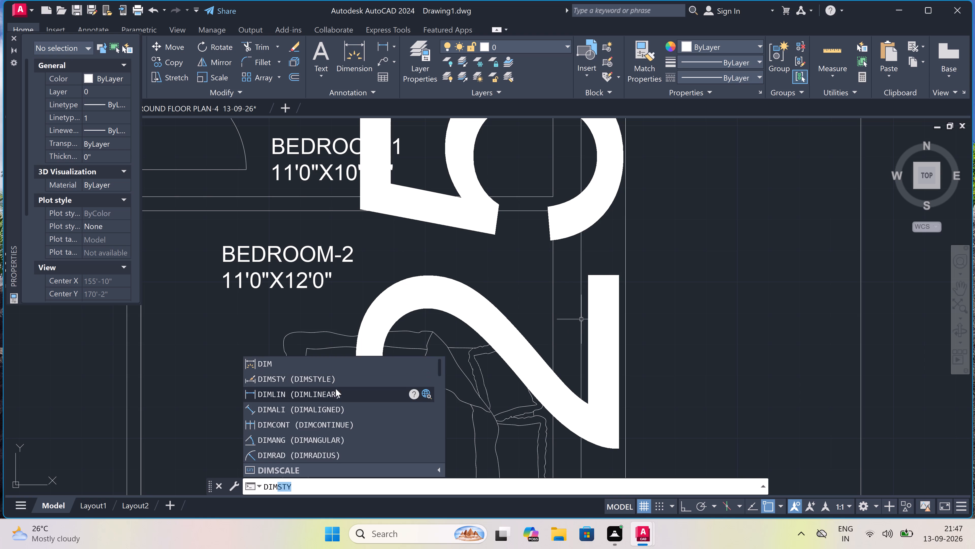
pyautogui.click(330, 378)
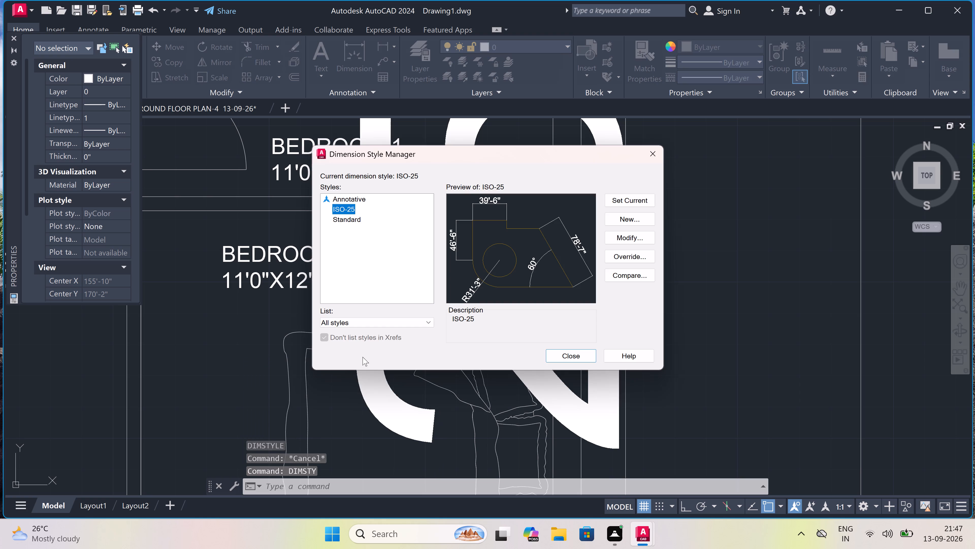
pyautogui.click(622, 237)
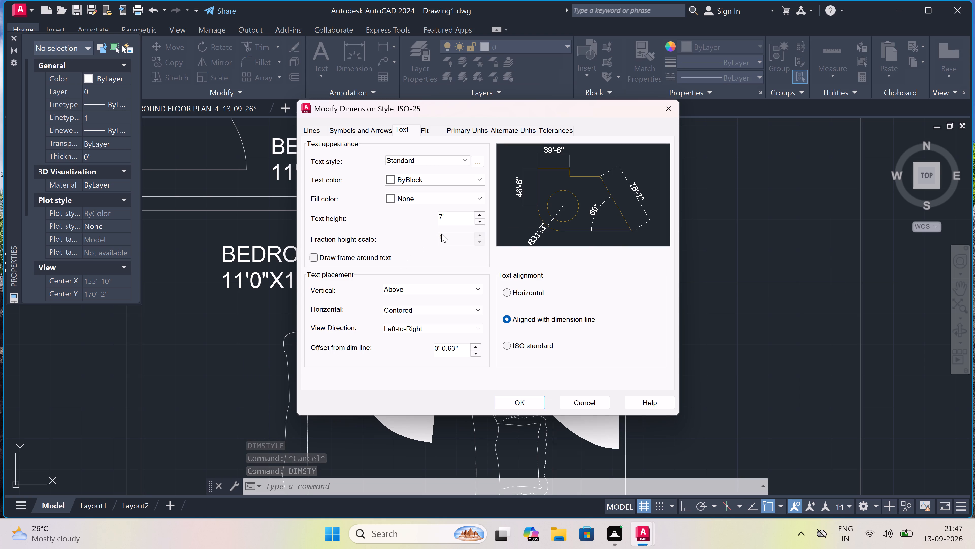
pyautogui.click(453, 213)
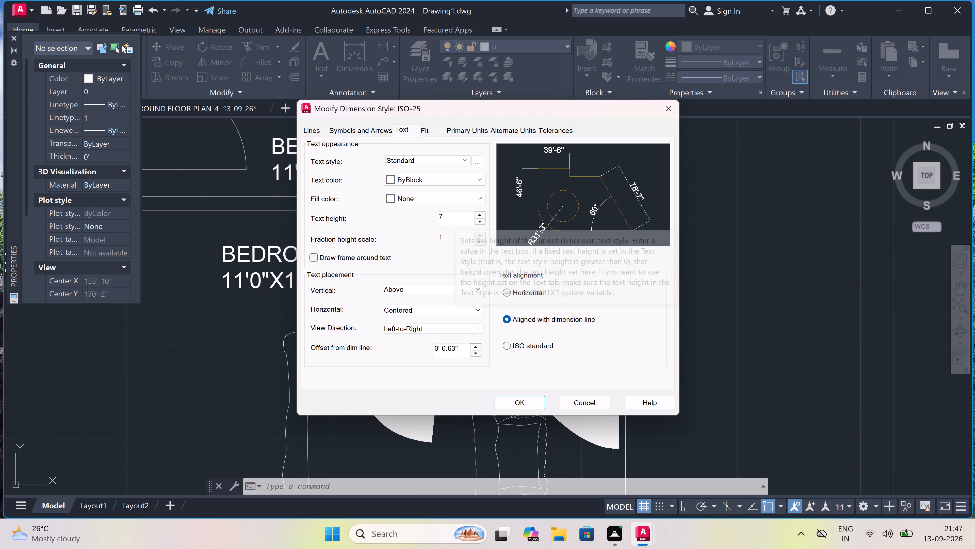
pyautogui.press('BackSpace')
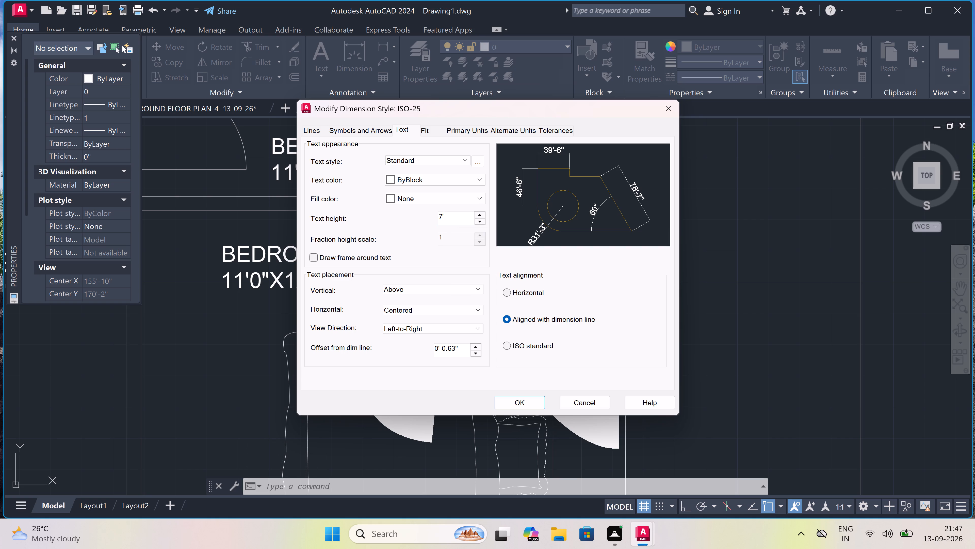
pyautogui.hotkey('shift', '"')
pyautogui.click(502, 405)
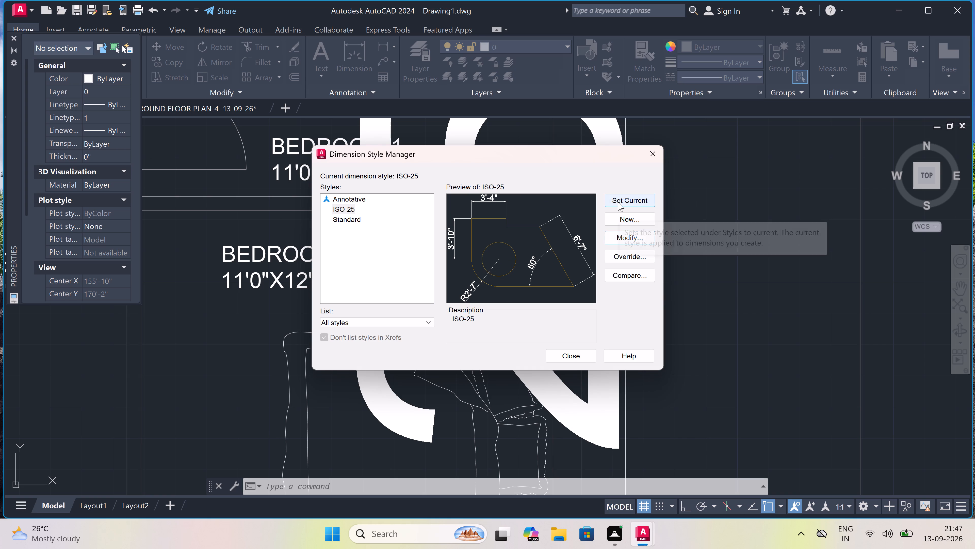
pyautogui.doubleClick(618, 200)
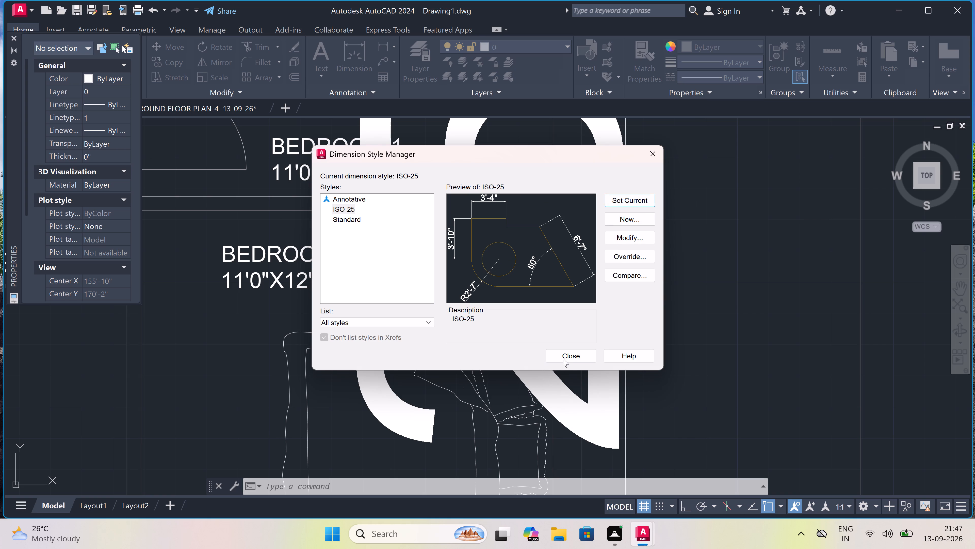
pyautogui.click(563, 355)
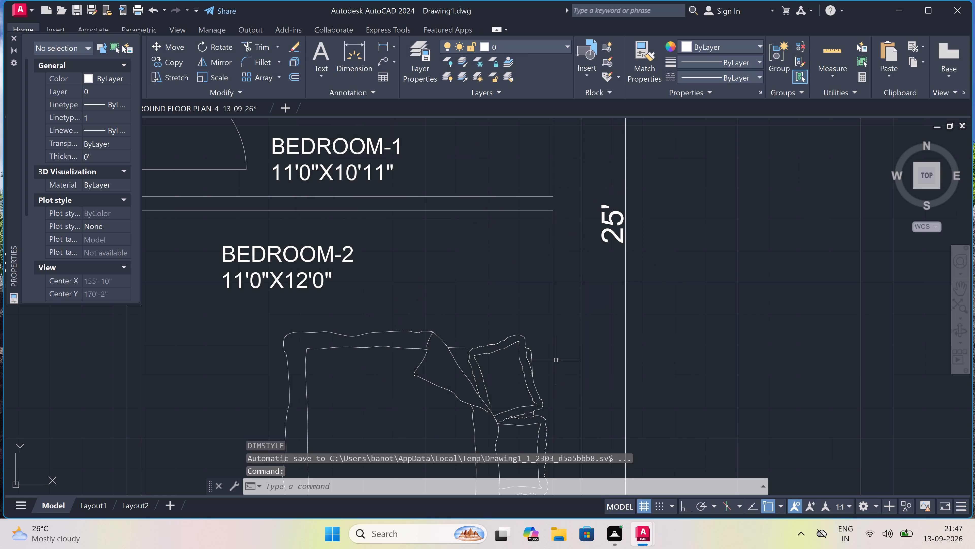
pyautogui.press('Escape')
# Review the whole sheet, checking the elevation, the titles and the dimensioned floor plan inside the border.
pyautogui.scroll(-4, 548, 333)
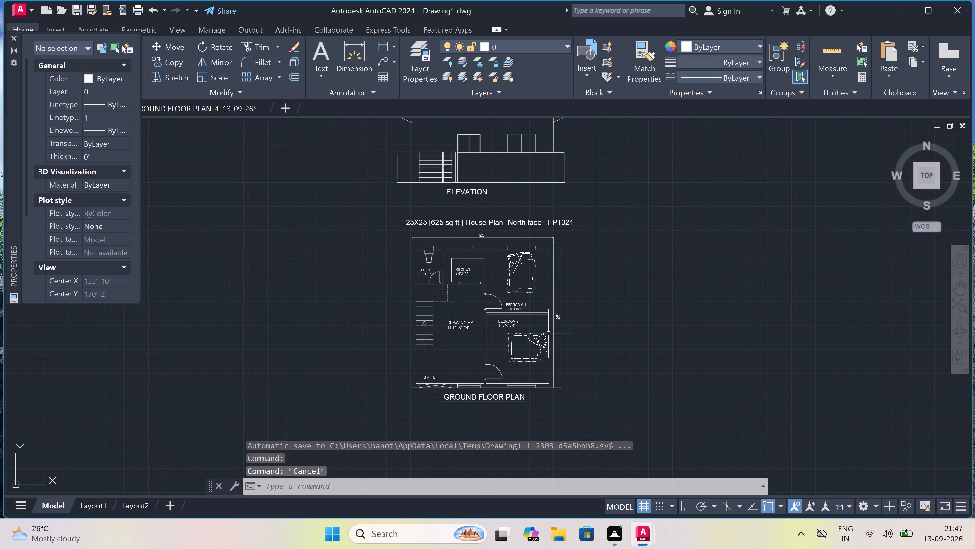
pyautogui.scroll(-2, 548, 334)
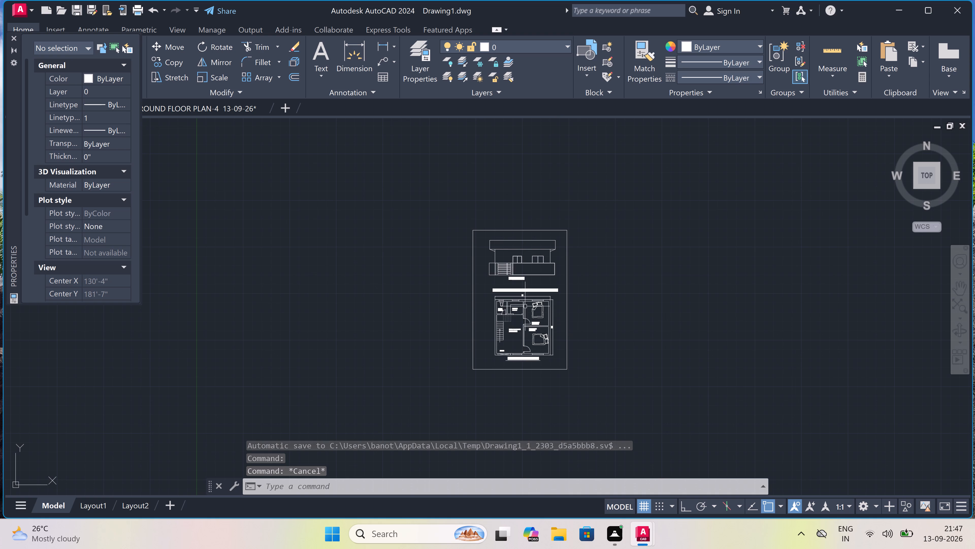
pyautogui.scroll(4, 506, 249)
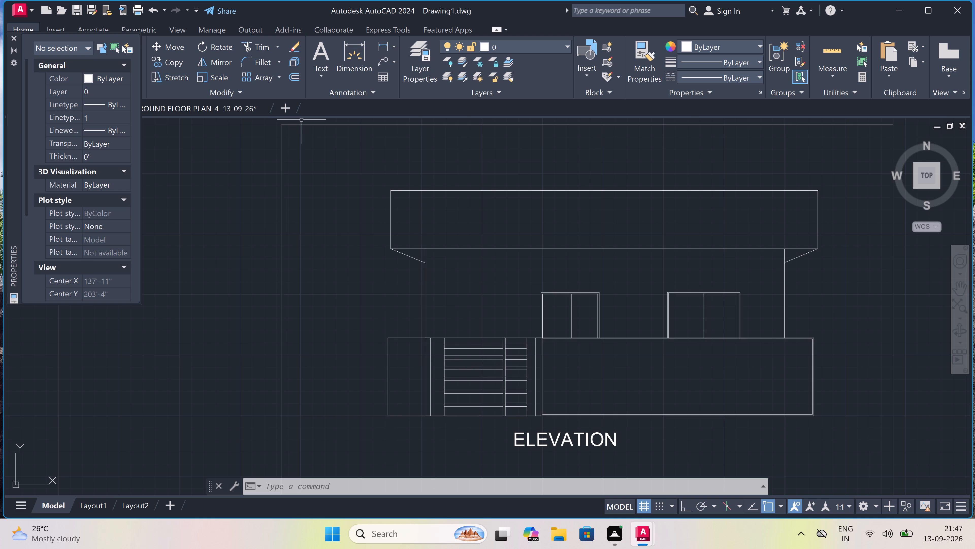
pyautogui.scroll(-3, 332, 141)
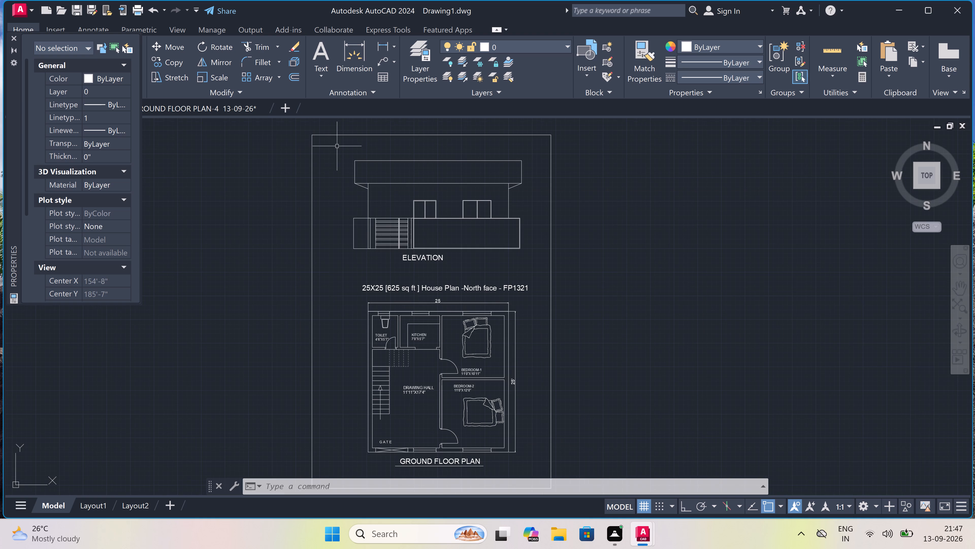
pyautogui.scroll(2, 342, 150)
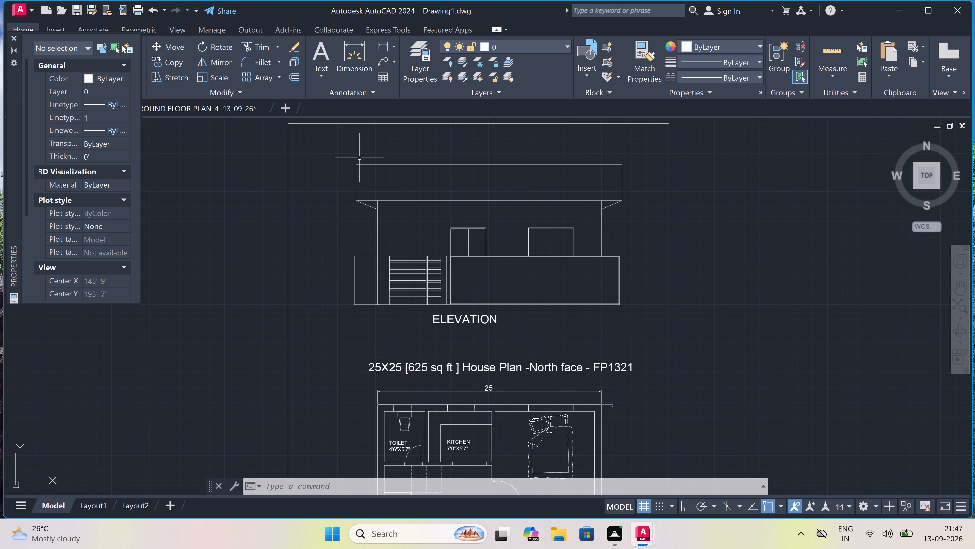
pyautogui.scroll(-3, 392, 164)
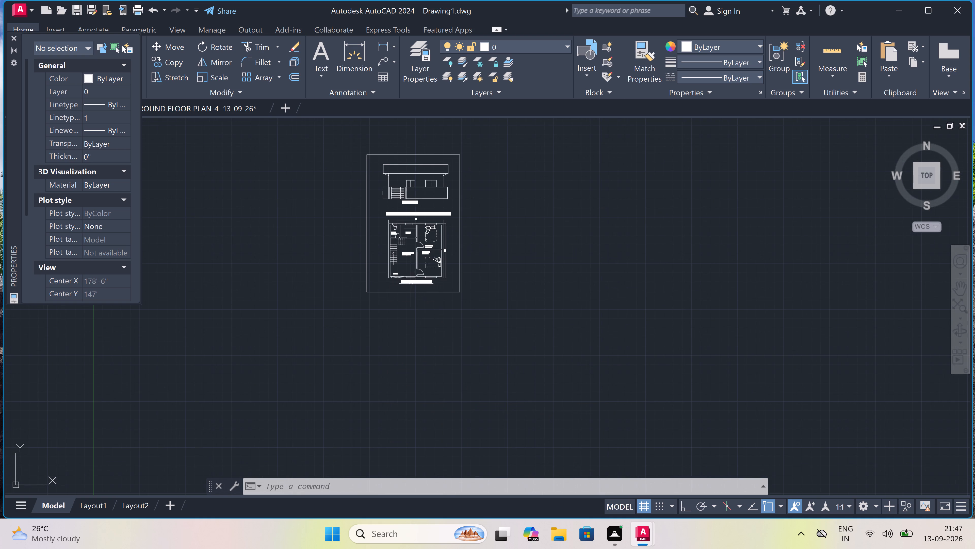
# Underline the ELEVATION title with a horizontal line about 7'-2" long just below the text, with Ortho on.
pyautogui.scroll(4, 402, 185)
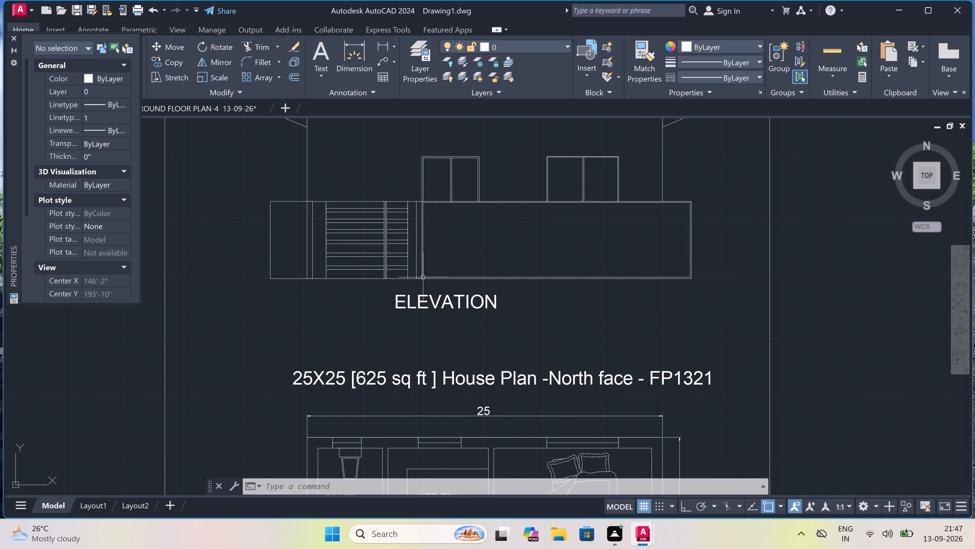
pyautogui.scroll(3, 435, 300)
pyautogui.scroll(-3, 430, 295)
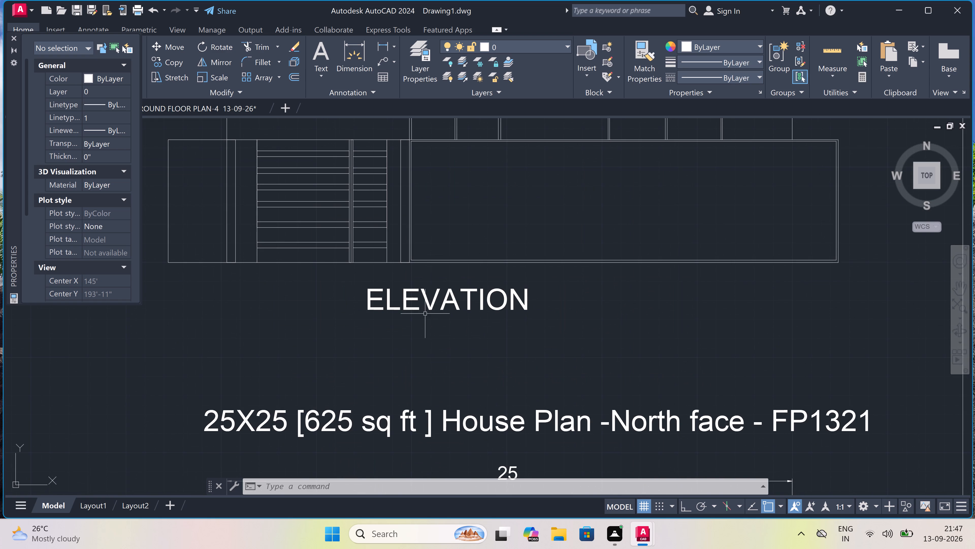
pyautogui.click(422, 309)
pyautogui.press('l')
pyautogui.press('space')
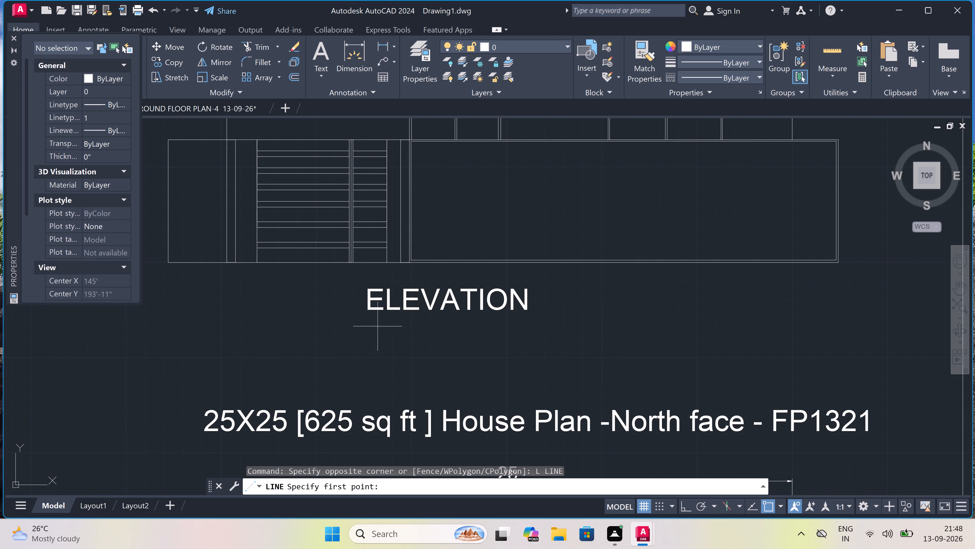
pyautogui.scroll(7, 369, 314)
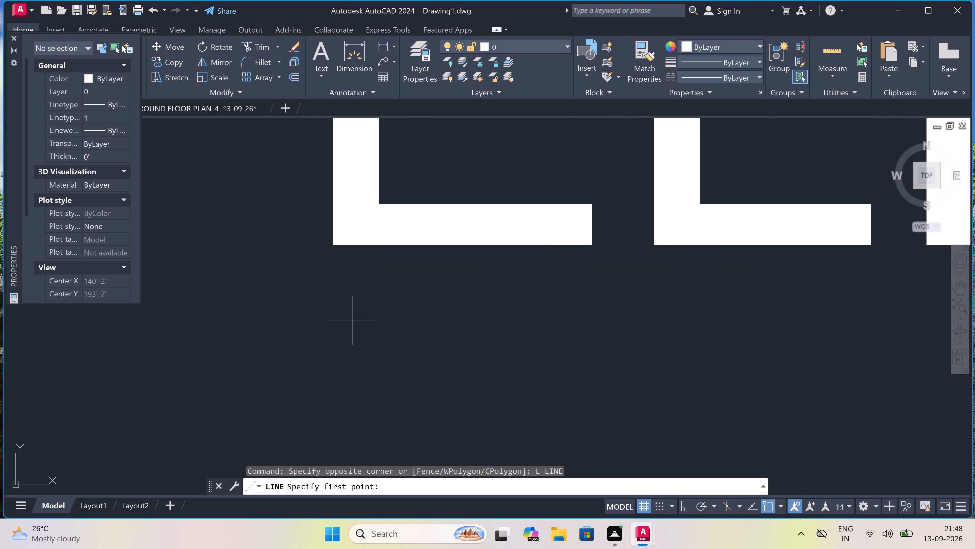
pyautogui.scroll(3, 329, 326)
pyautogui.moveTo(305, 323); pyautogui.dragTo(311, 322)
pyautogui.scroll(-1, 461, 281)
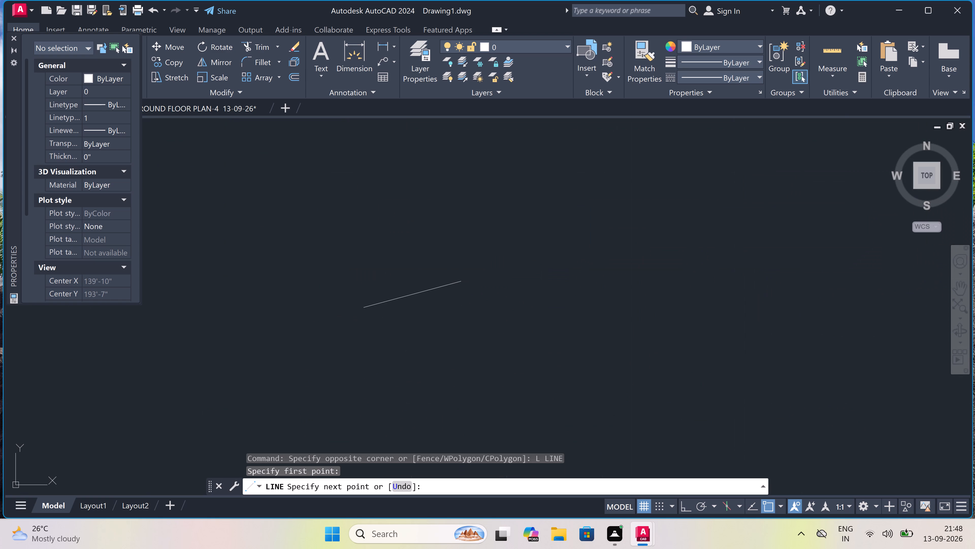
pyautogui.press('F8')
pyautogui.scroll(-4, 460, 285)
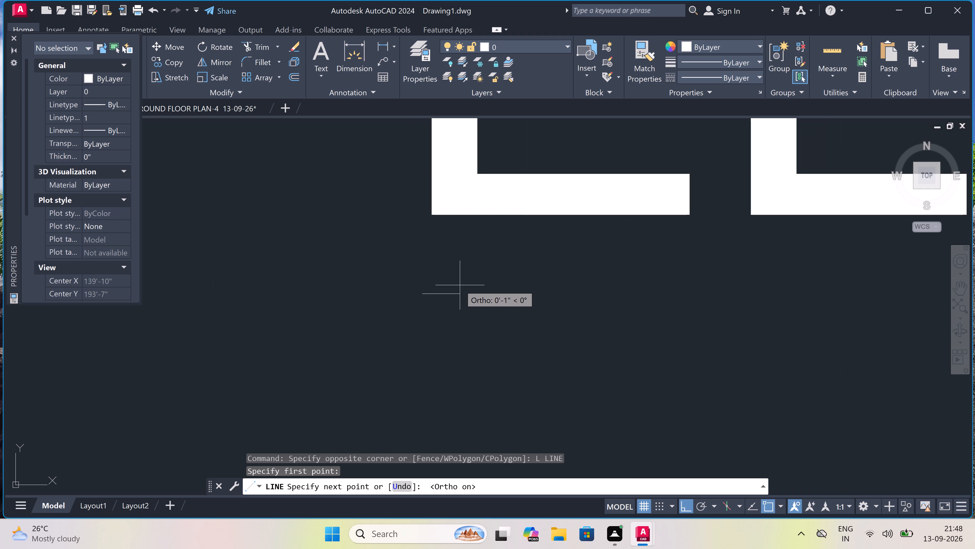
pyautogui.scroll(-4, 460, 285)
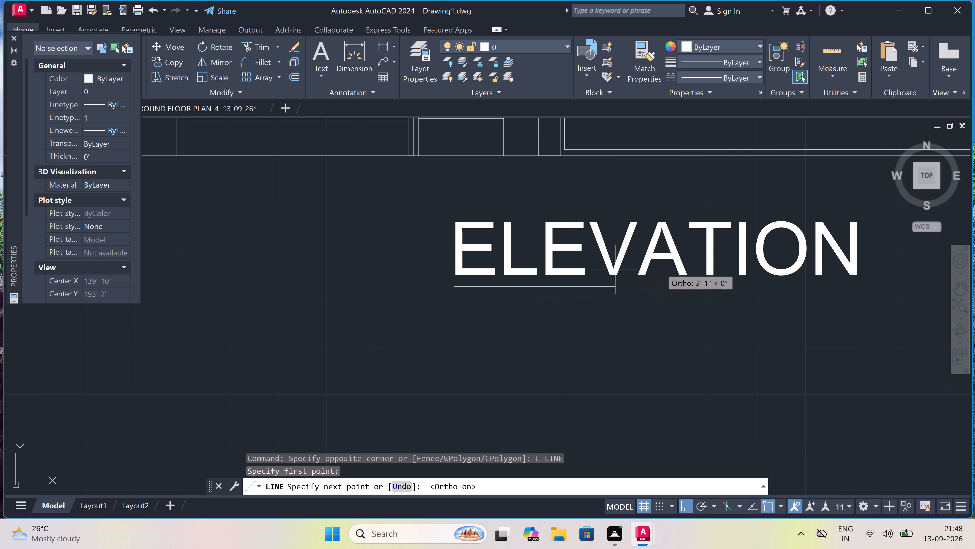
pyautogui.scroll(-4, 659, 271)
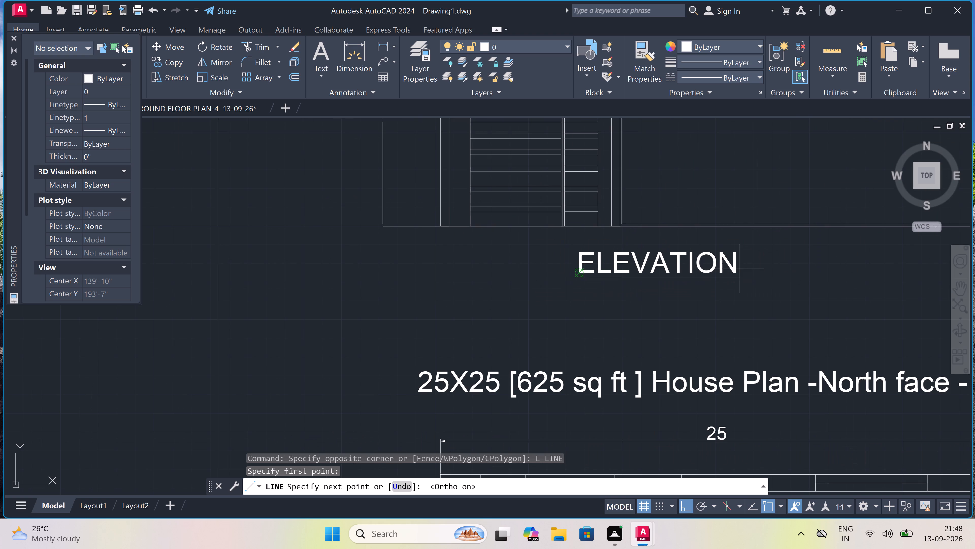
pyautogui.scroll(3, 743, 270)
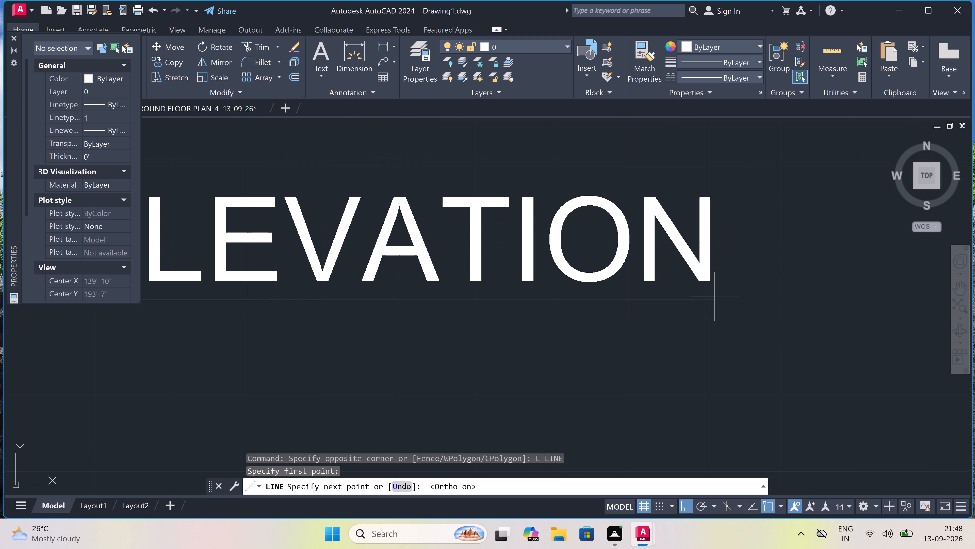
pyautogui.scroll(3, 715, 295)
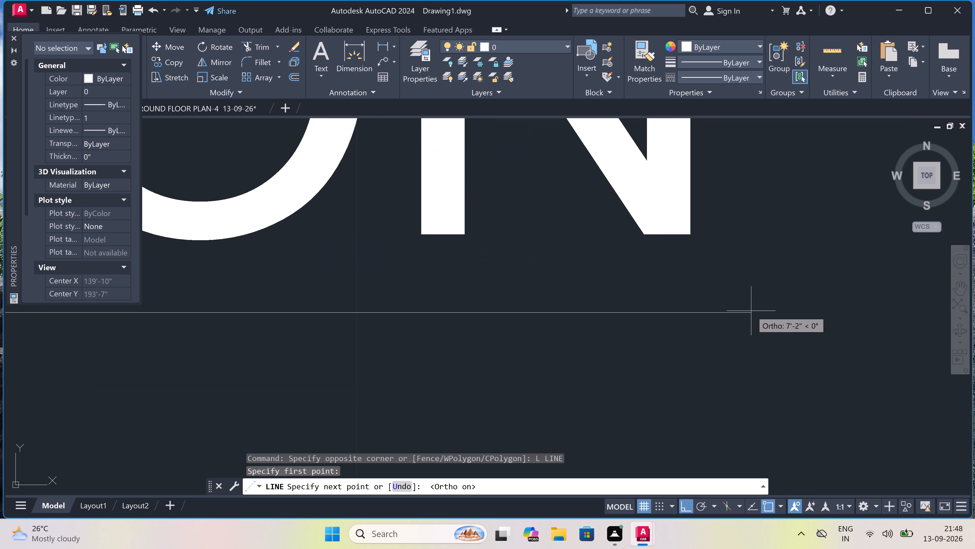
pyautogui.scroll(4, 751, 311)
pyautogui.click(750, 322)
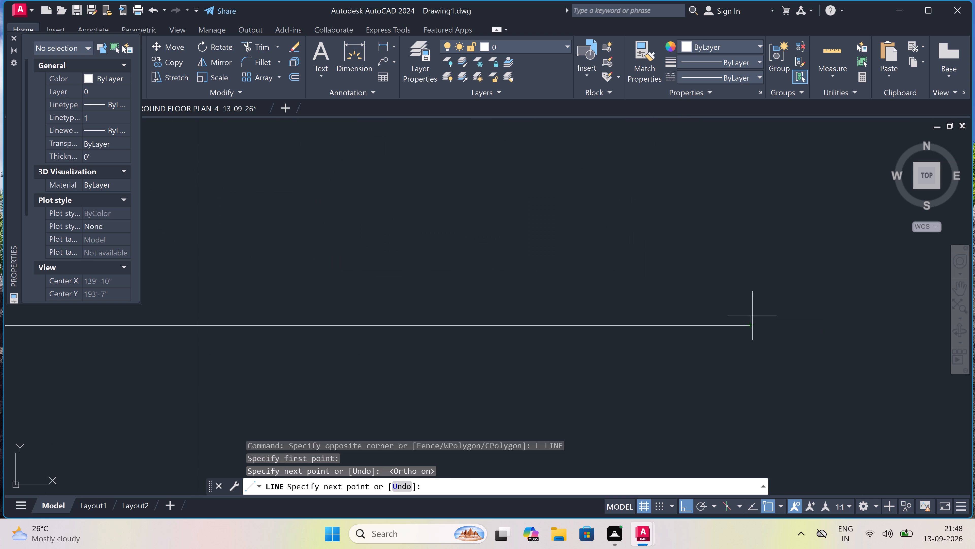
pyautogui.press('Escape')
# Underline the "25X25 [625 sq ft ] House Plan -North face - FP1321" title with a horizontal line about 29'-5" long.
pyautogui.scroll(-11, 736, 259)
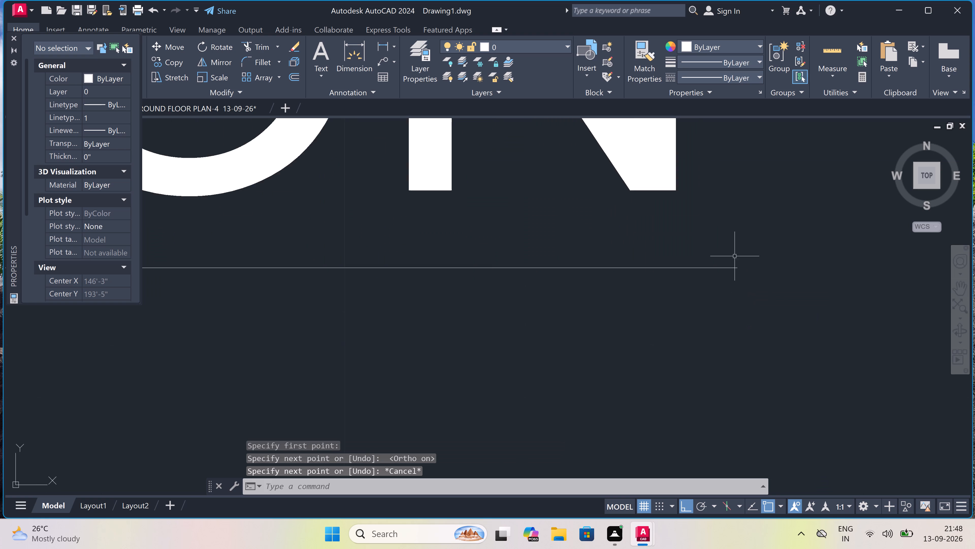
pyautogui.scroll(-10, 735, 256)
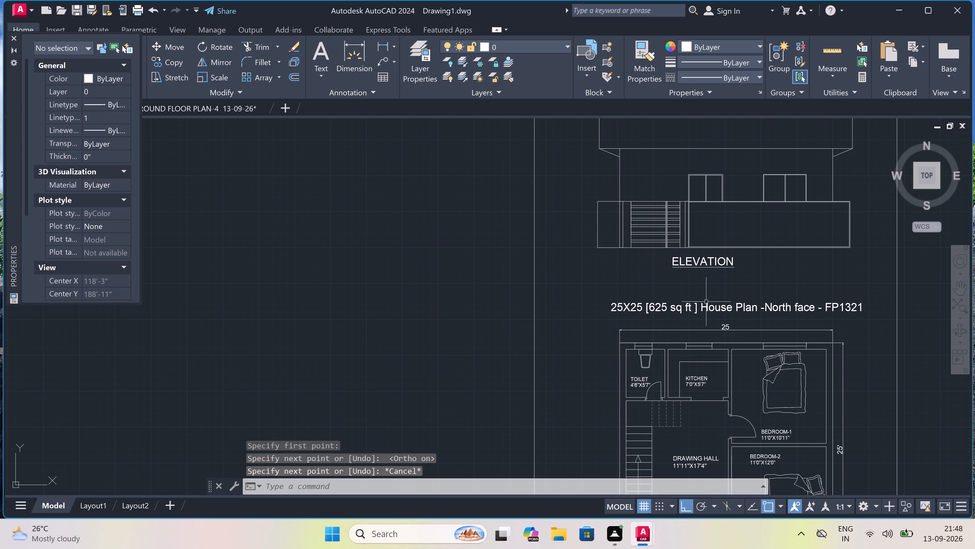
pyautogui.press('space')
pyautogui.scroll(4, 615, 316)
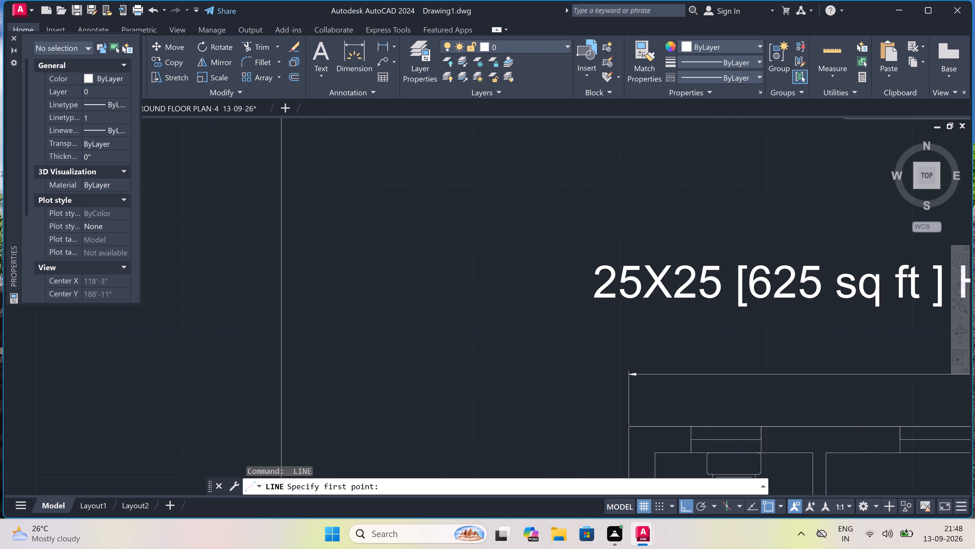
pyautogui.scroll(4, 570, 308)
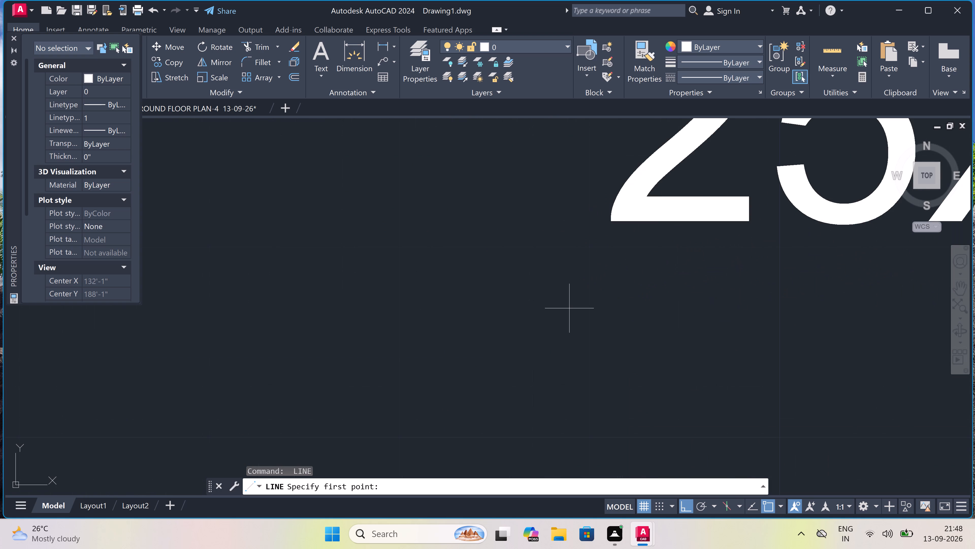
pyautogui.scroll(3, 568, 307)
pyautogui.click(564, 302)
pyautogui.scroll(-3, 575, 295)
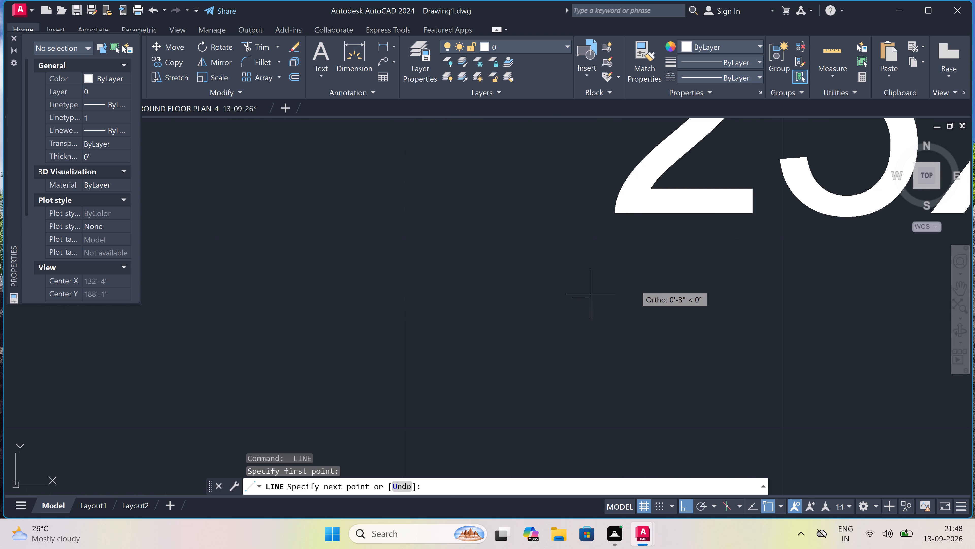
pyautogui.scroll(-10, 639, 285)
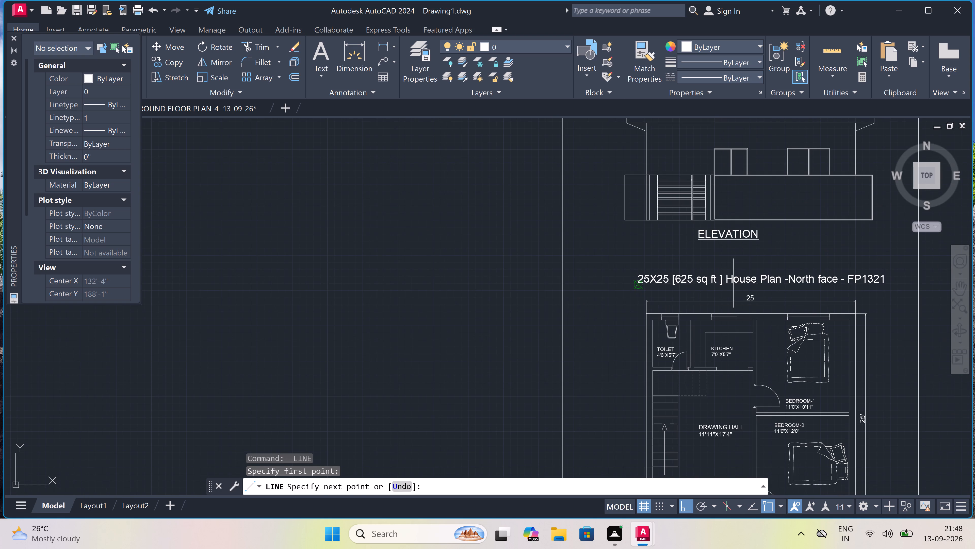
pyautogui.scroll(-3, 747, 282)
pyautogui.scroll(3, 776, 277)
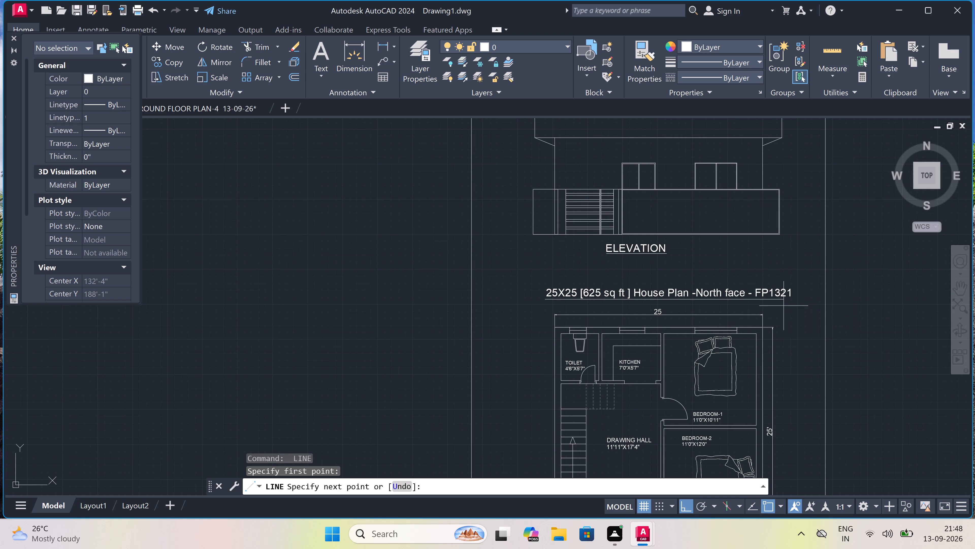
pyautogui.scroll(4, 786, 303)
pyautogui.scroll(4, 804, 287)
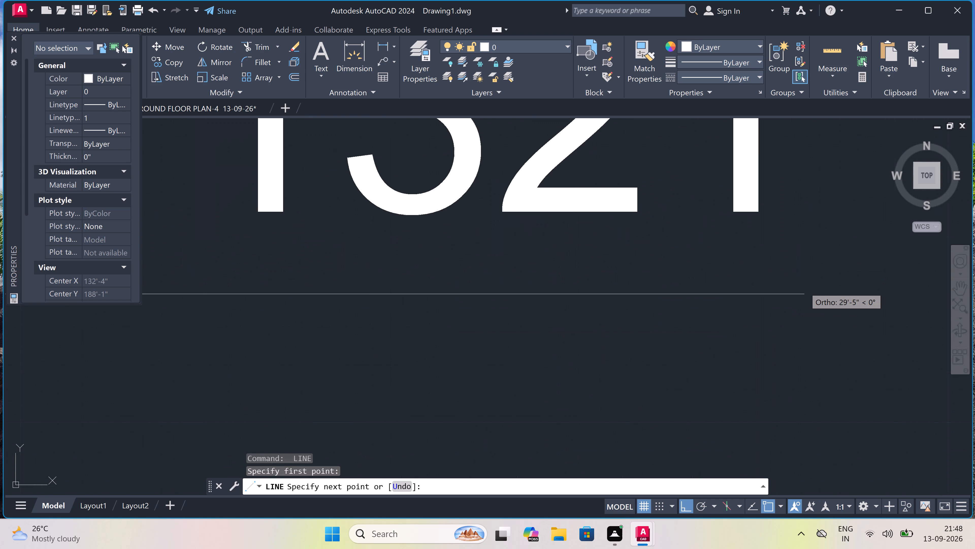
pyautogui.scroll(4, 804, 293)
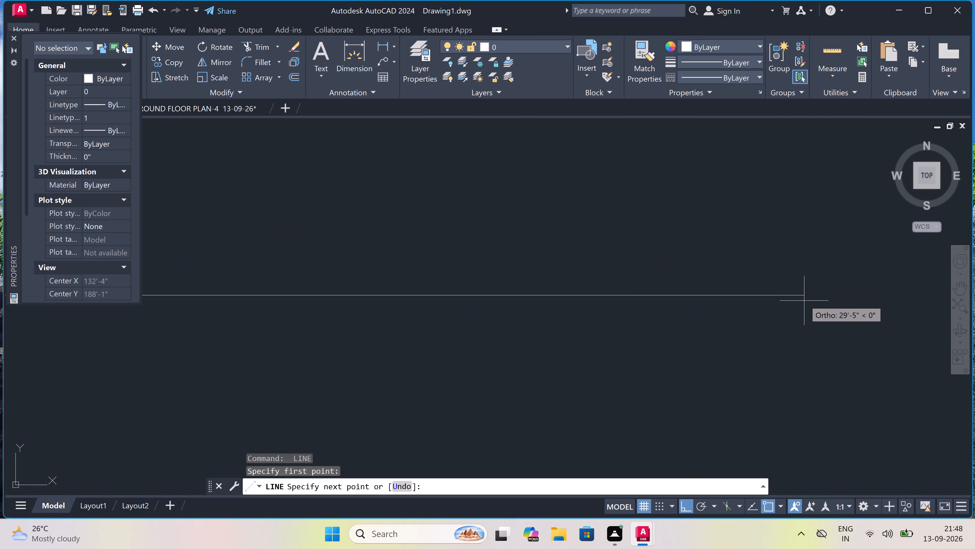
pyautogui.scroll(7, 802, 299)
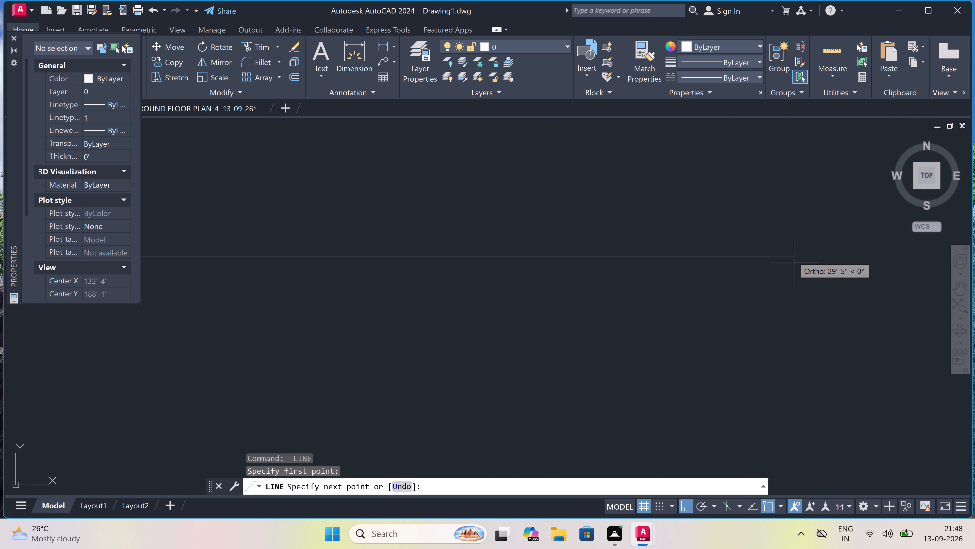
pyautogui.click(792, 256)
pyautogui.press('Escape')
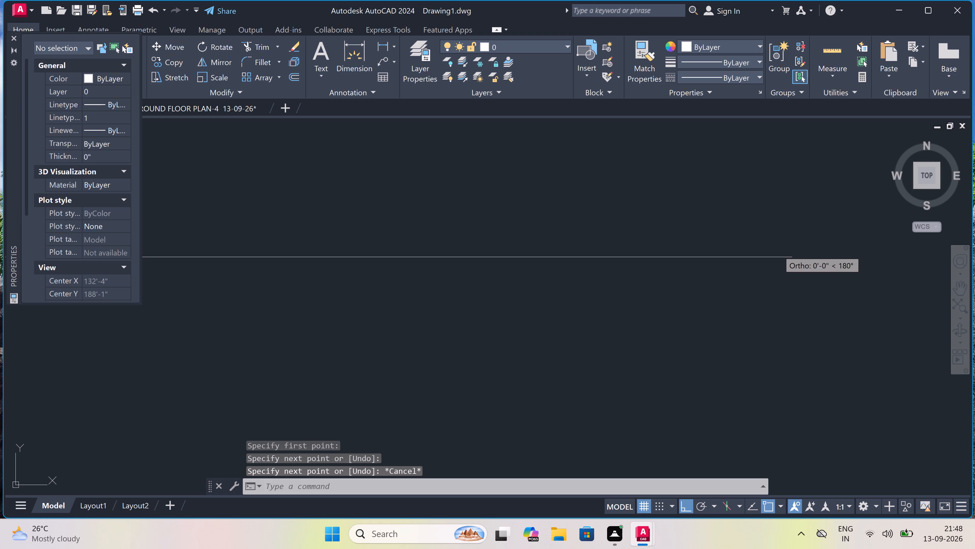
pyautogui.scroll(-13, 756, 234)
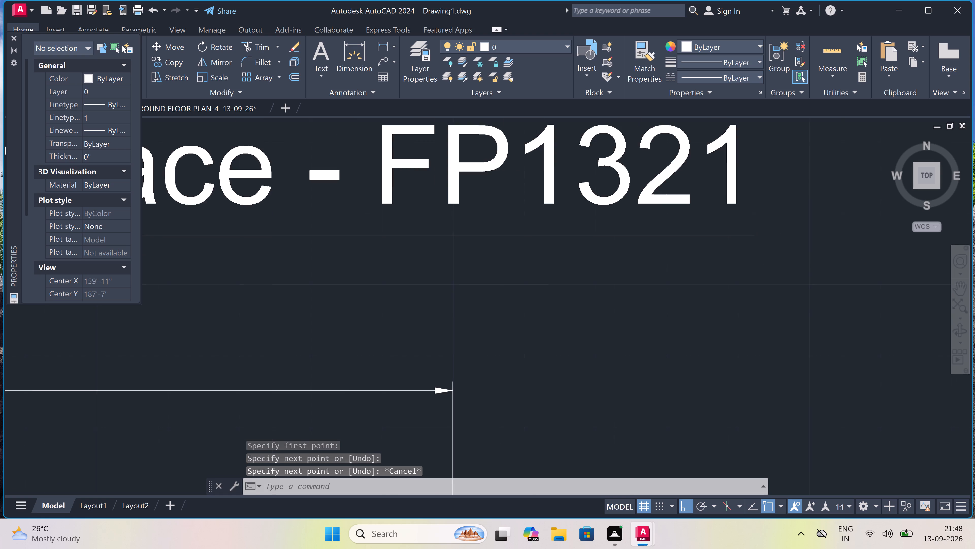
pyautogui.scroll(-7, 755, 235)
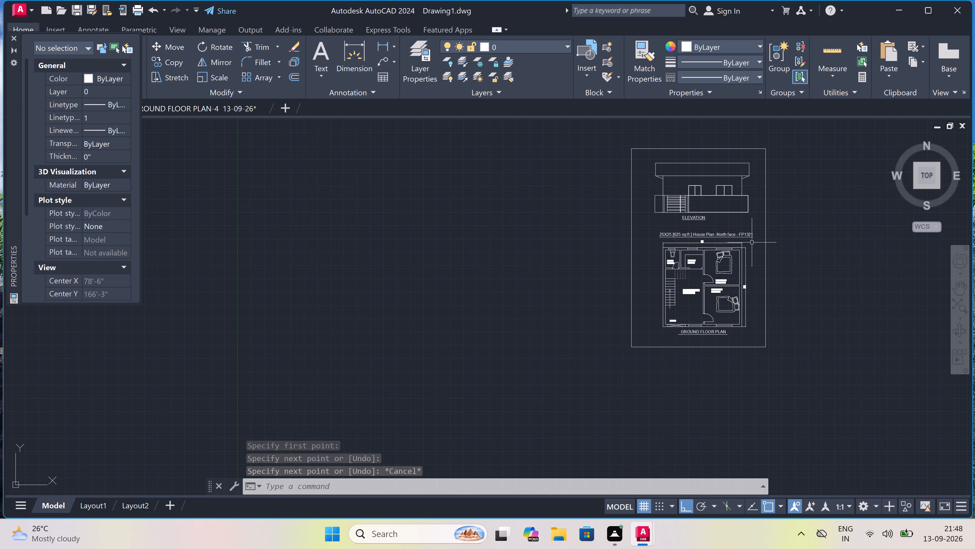
pyautogui.scroll(1, 759, 258)
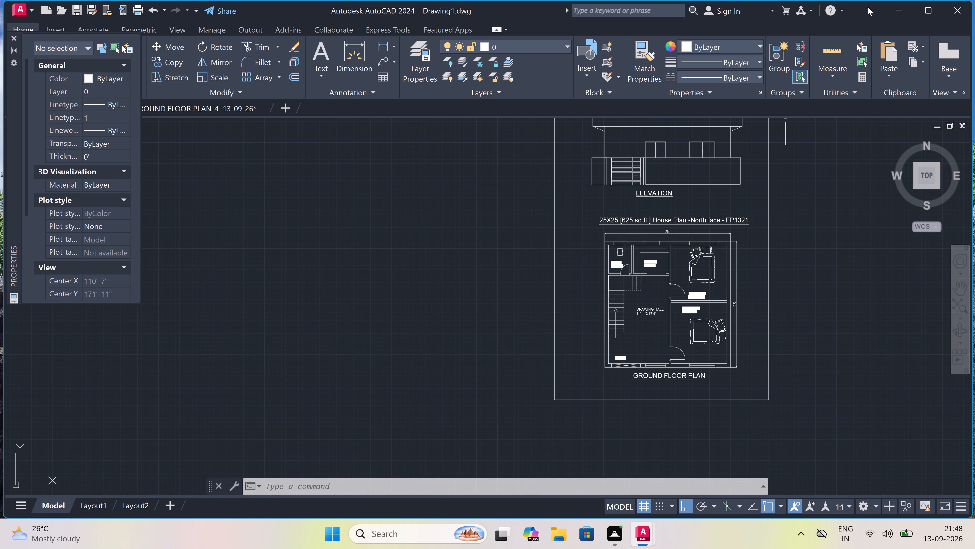
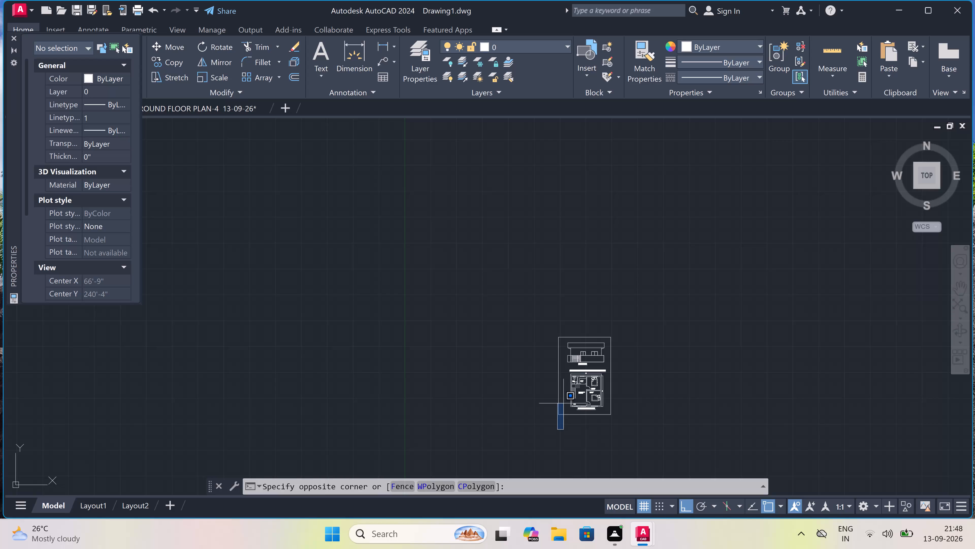
# Review the finished sheet, checking the elevation, the ground floor plan with its labels, and the underlined titles.
pyautogui.press('Escape')
pyautogui.scroll(2, 582, 349)
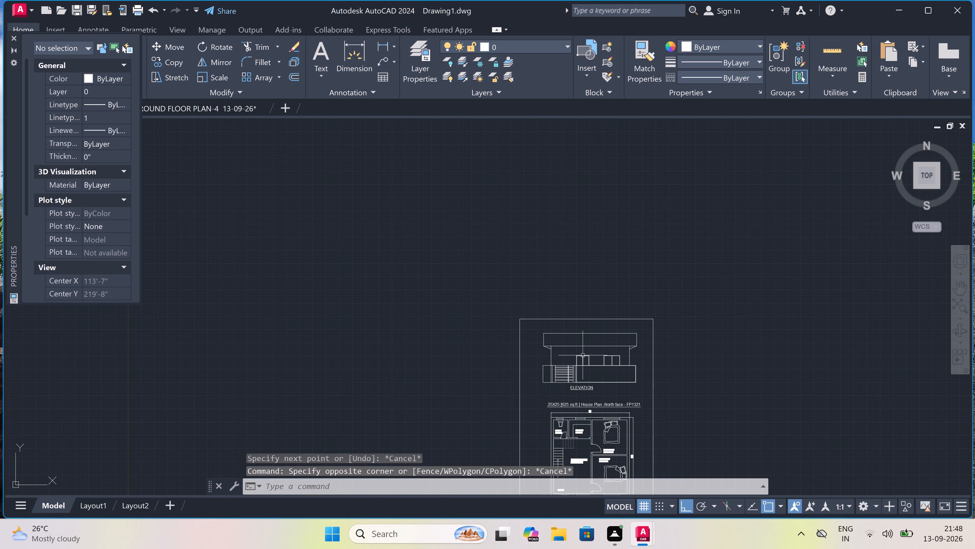
pyautogui.scroll(5, 594, 370)
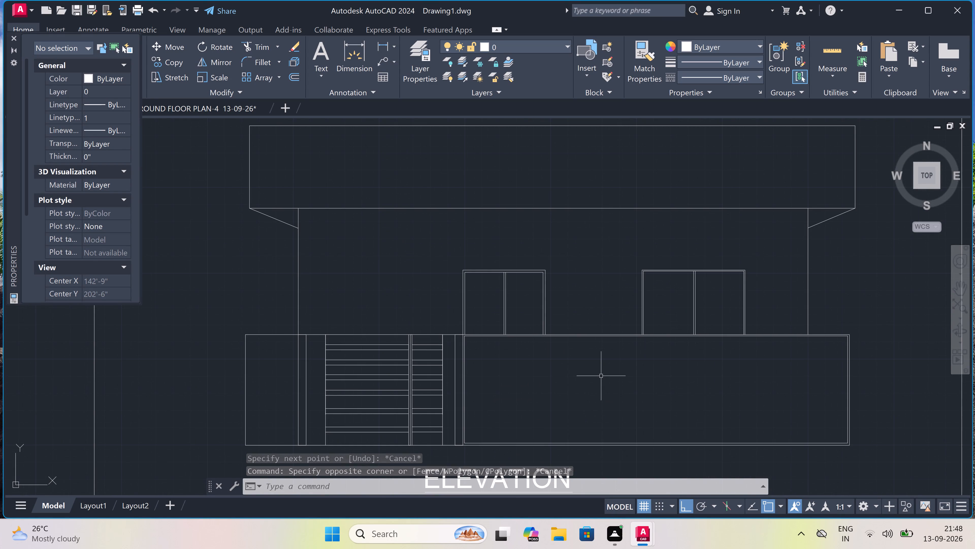
pyautogui.scroll(-4, 601, 376)
pyautogui.scroll(-2, 590, 394)
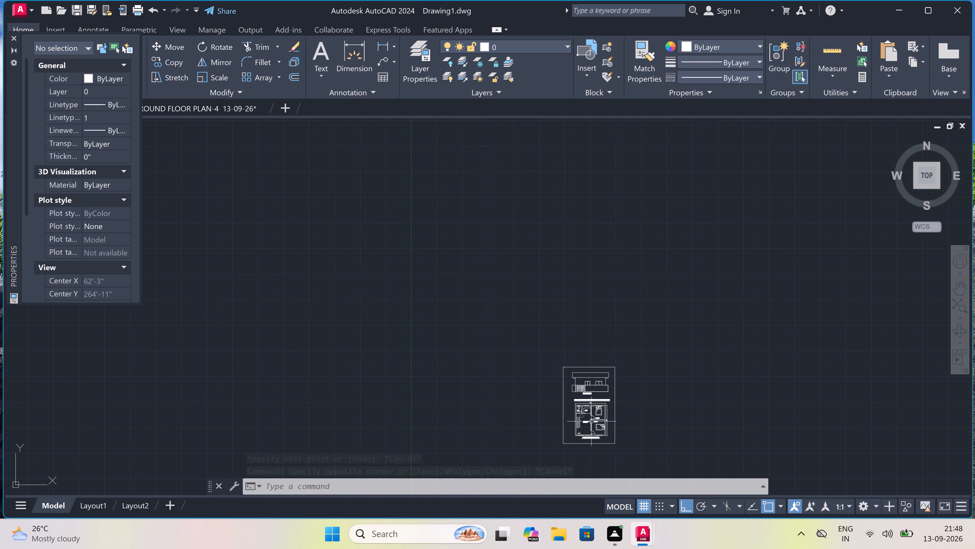
pyautogui.scroll(7, 592, 436)
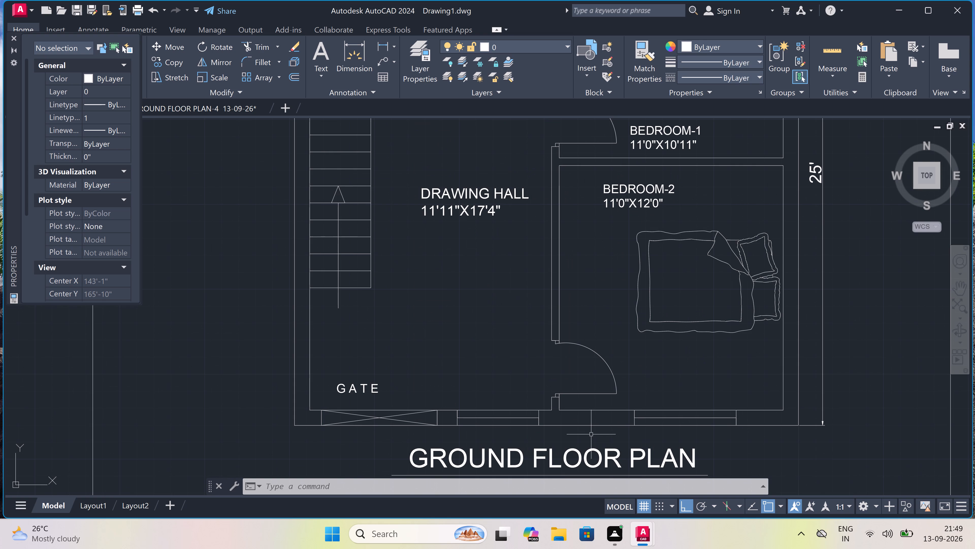
pyautogui.scroll(-1, 580, 423)
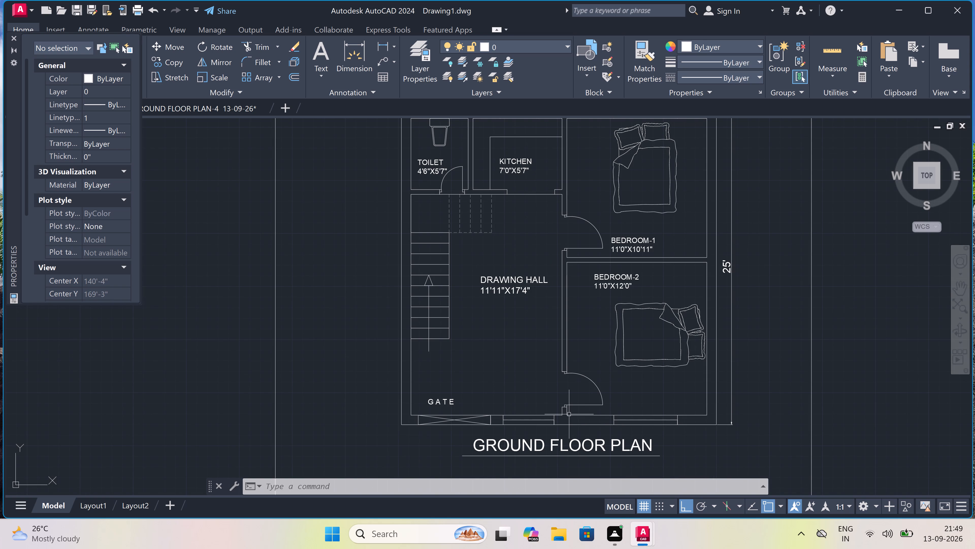
pyautogui.scroll(-2, 555, 412)
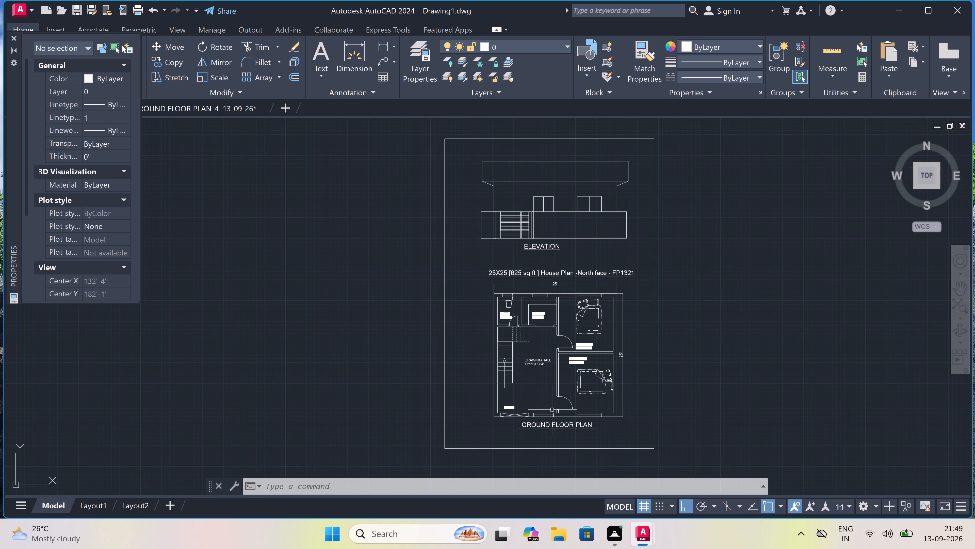
pyautogui.scroll(-1, 550, 406)
pyautogui.scroll(3, 534, 256)
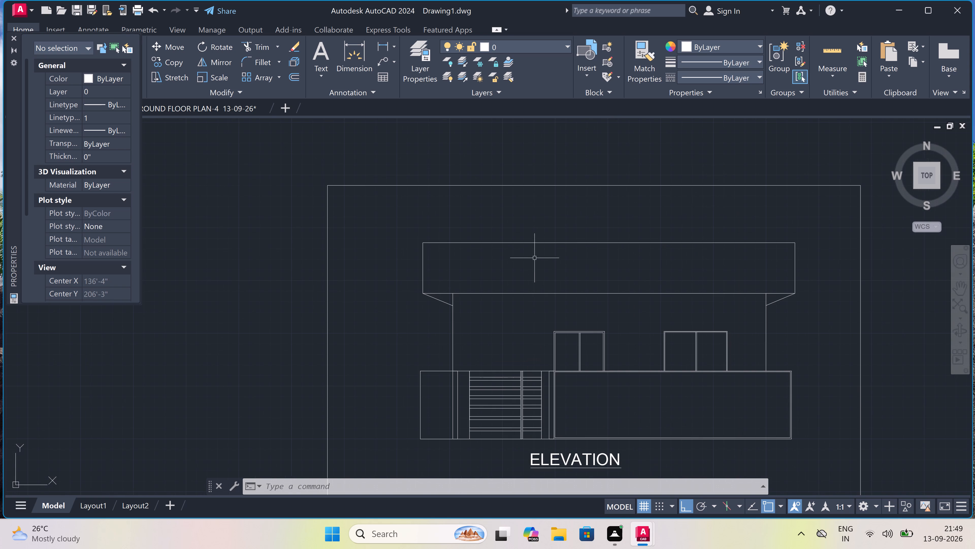
pyautogui.scroll(-2, 533, 284)
pyautogui.scroll(4, 529, 334)
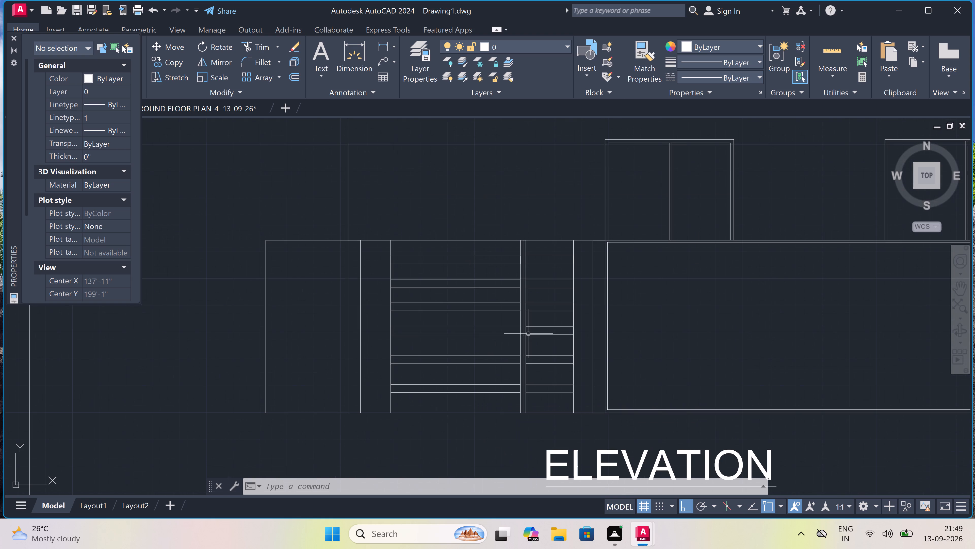
pyautogui.scroll(-2, 528, 333)
pyautogui.scroll(2, 554, 314)
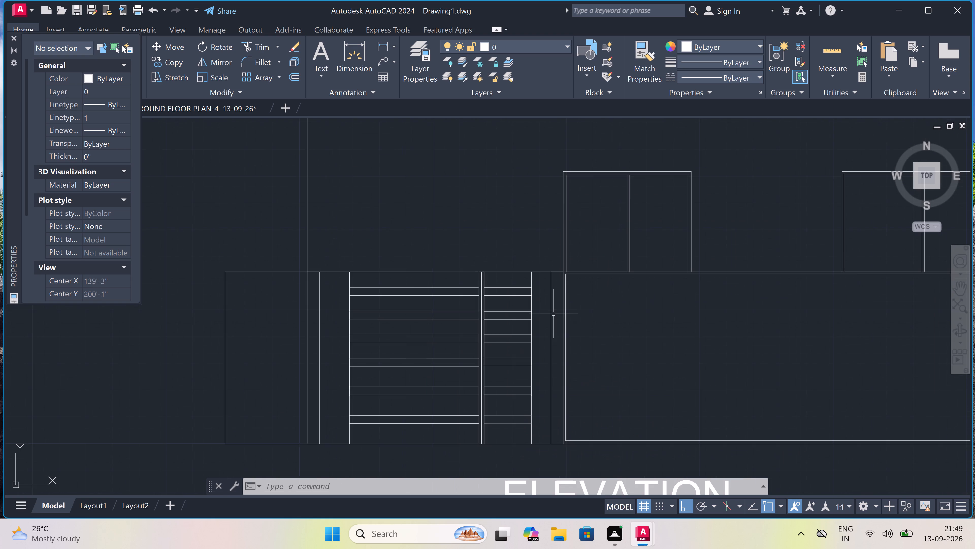
pyautogui.scroll(-1, 554, 314)
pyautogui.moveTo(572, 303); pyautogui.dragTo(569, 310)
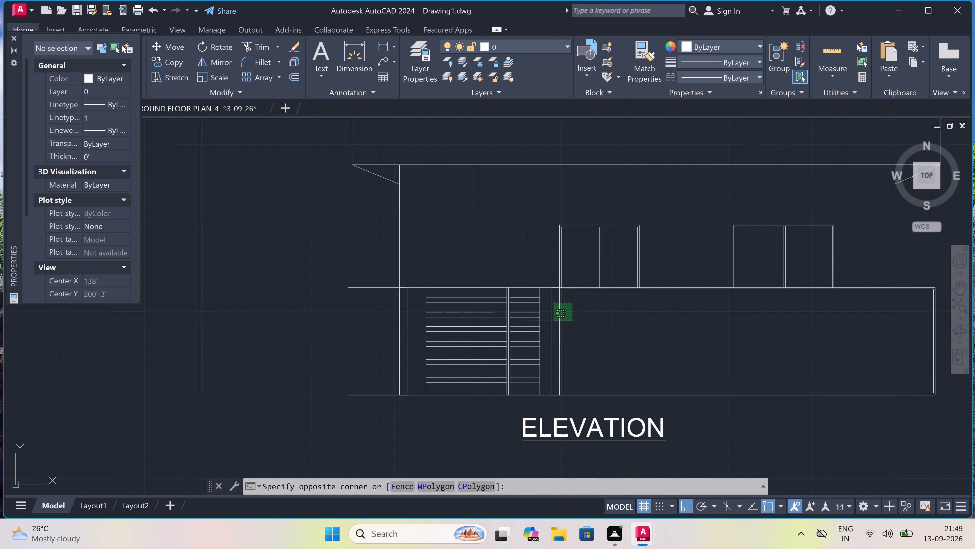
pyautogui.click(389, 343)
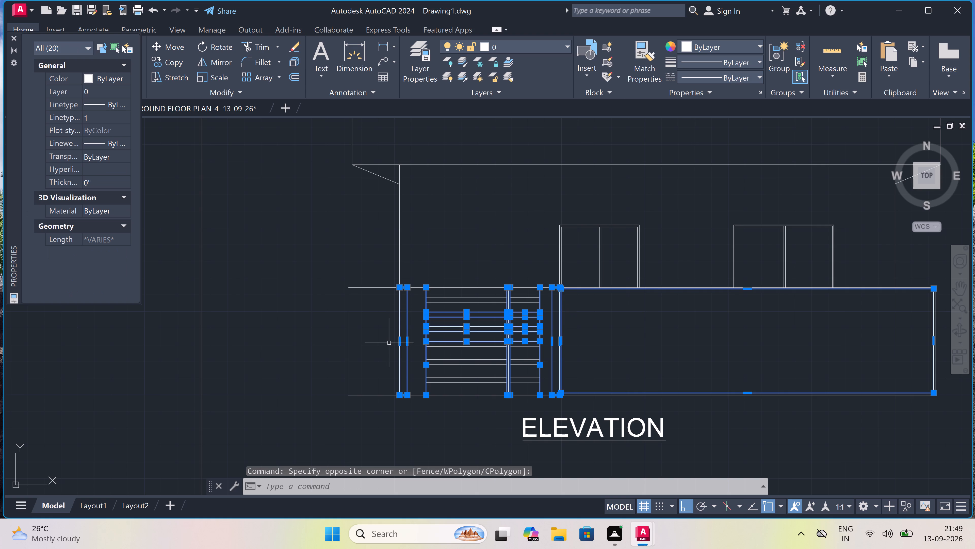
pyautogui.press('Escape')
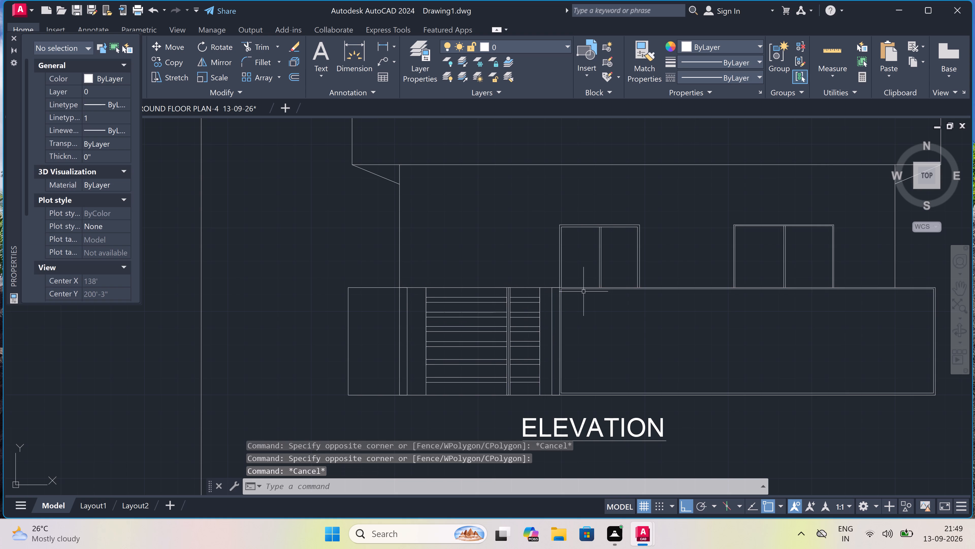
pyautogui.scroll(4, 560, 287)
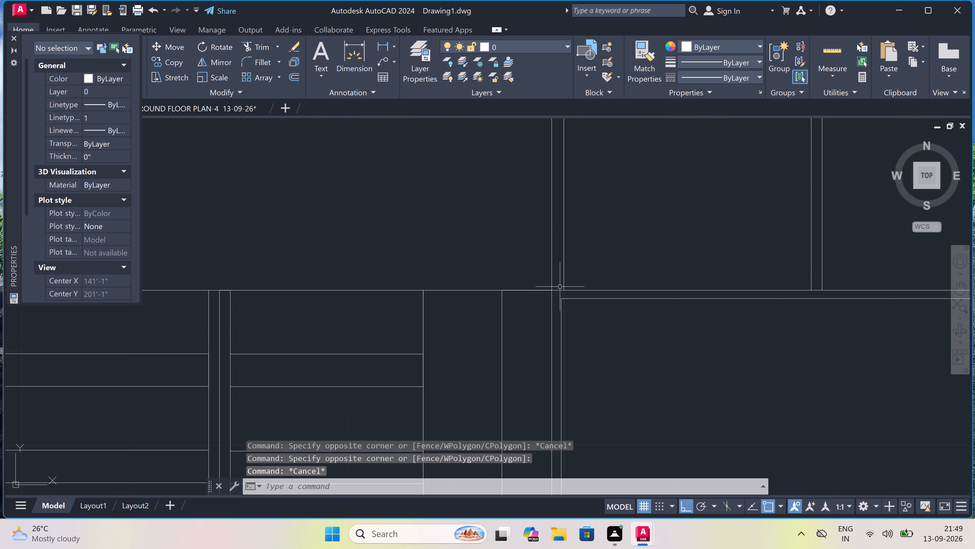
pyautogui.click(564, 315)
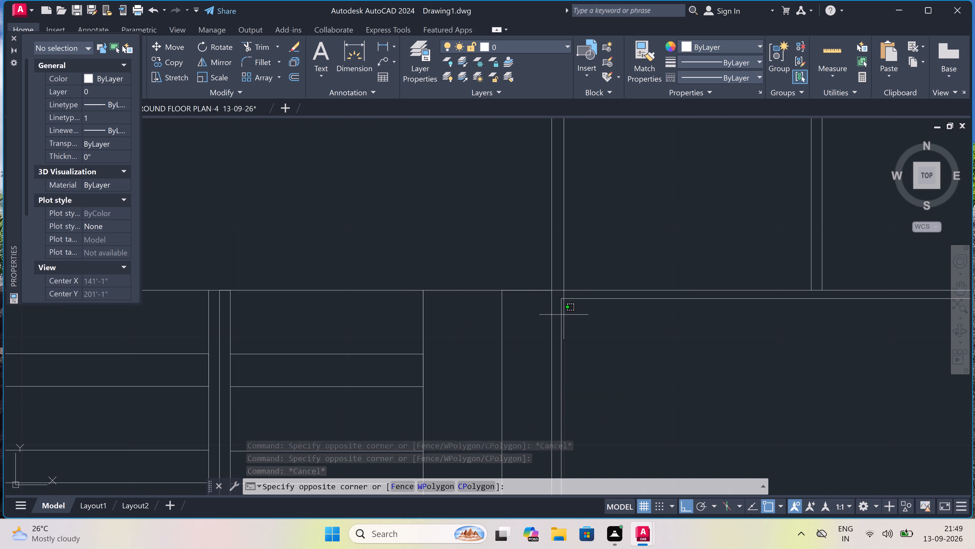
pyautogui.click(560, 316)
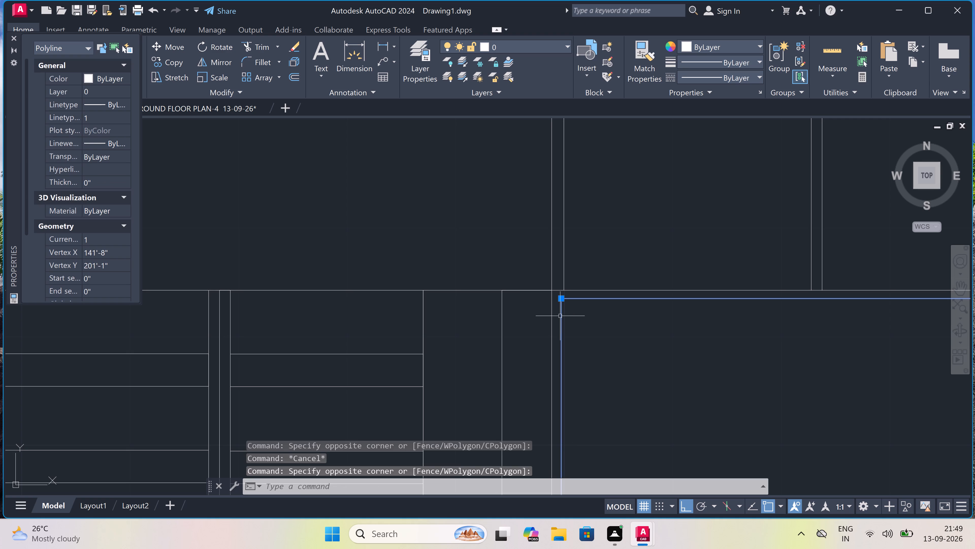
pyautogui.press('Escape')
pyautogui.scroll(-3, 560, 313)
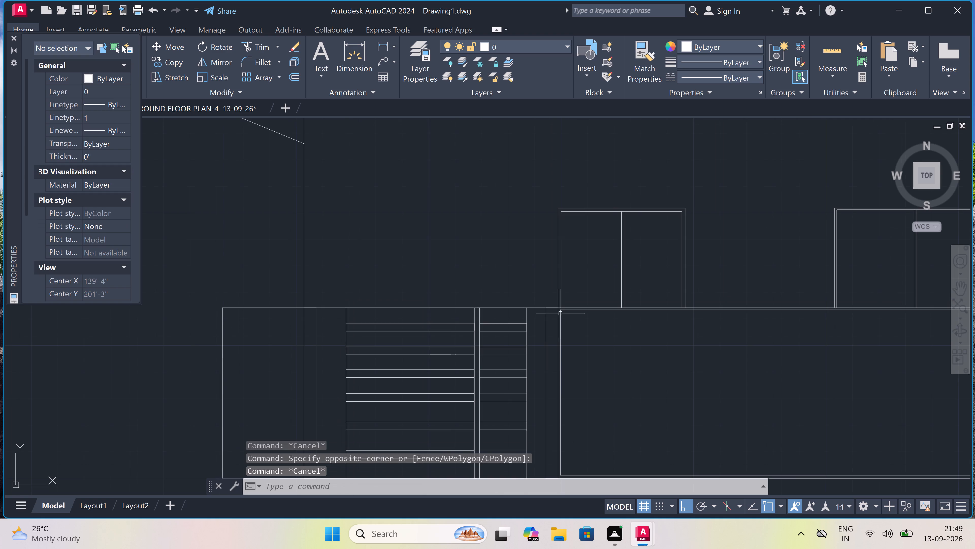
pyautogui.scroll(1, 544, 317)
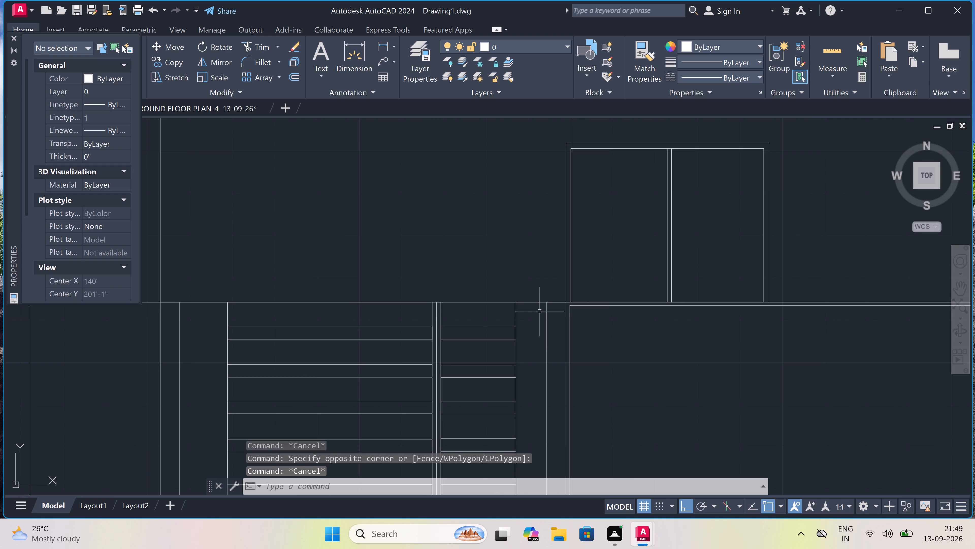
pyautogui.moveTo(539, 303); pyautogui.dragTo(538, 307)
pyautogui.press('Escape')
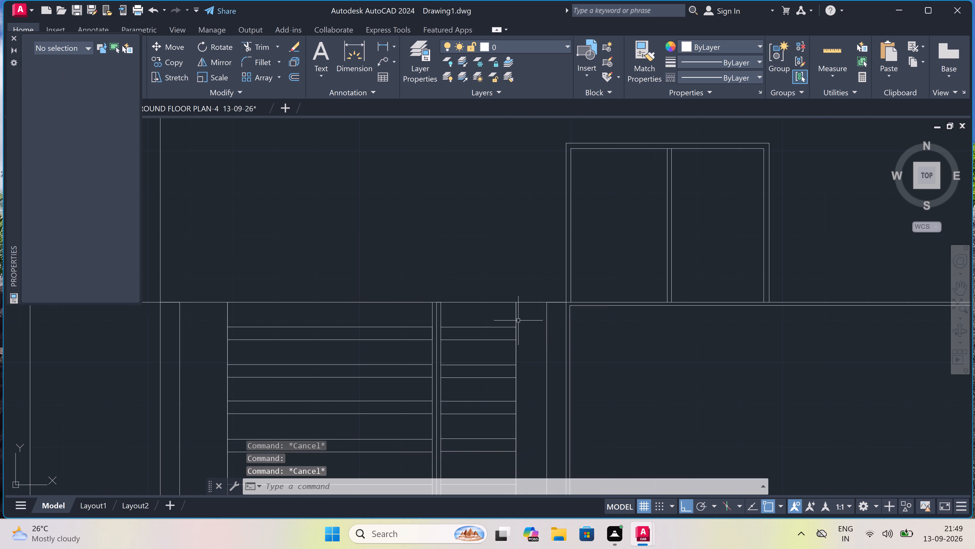
# Move the elevation's slatted gate lines slightly to the right within their opening, keeping them aligned with the wall's top edge.
pyautogui.click(521, 315)
pyautogui.scroll(-3, 521, 316)
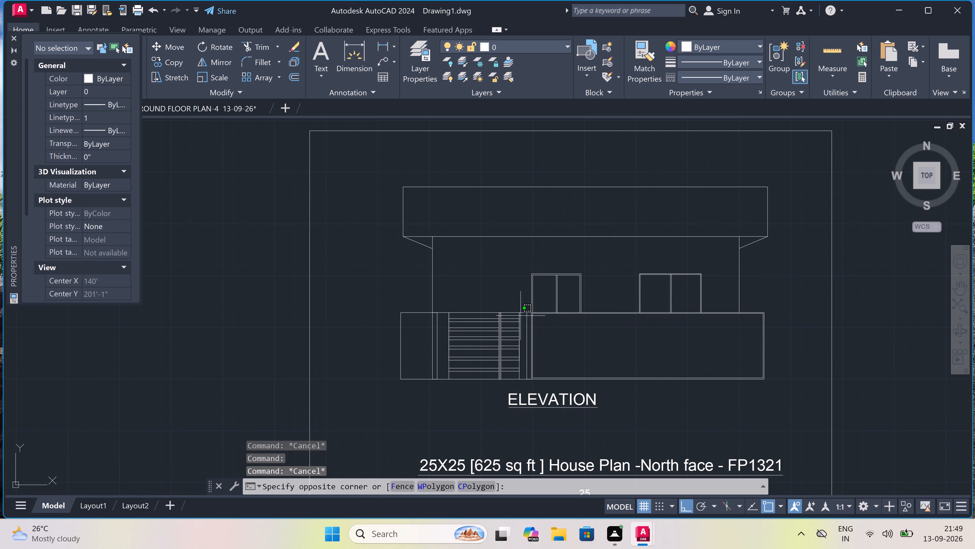
pyautogui.scroll(2, 442, 356)
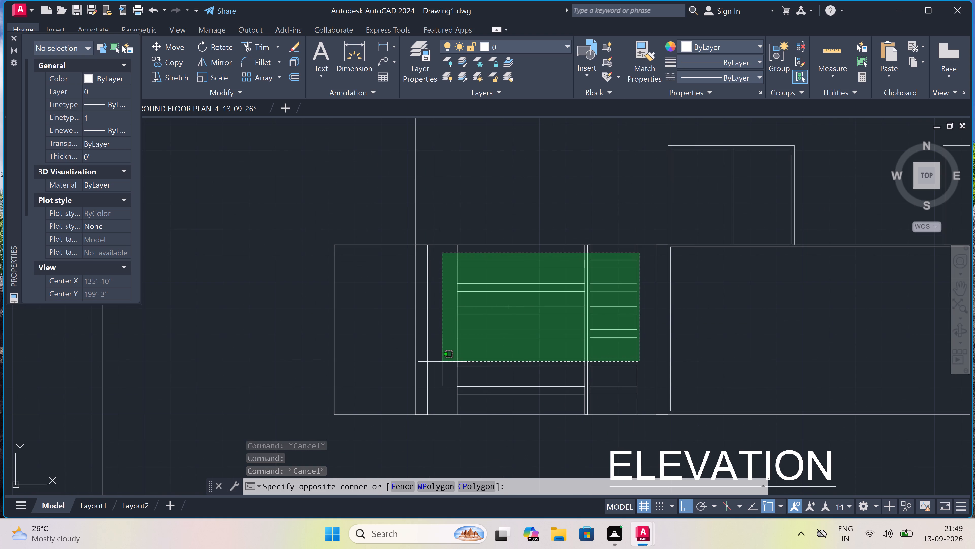
pyautogui.moveTo(443, 404); pyautogui.dragTo(443, 405)
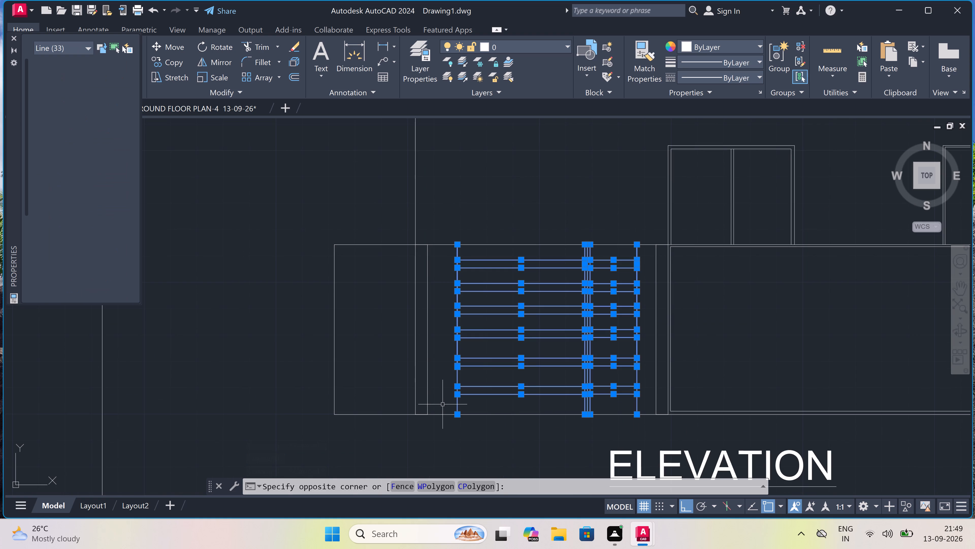
pyautogui.moveTo(443, 405); pyautogui.dragTo(443, 407)
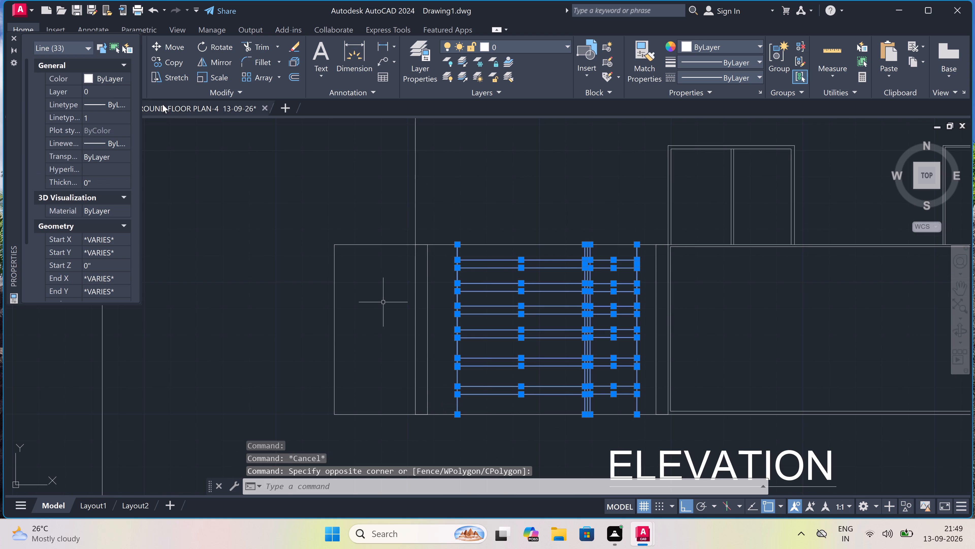
pyautogui.click(172, 42)
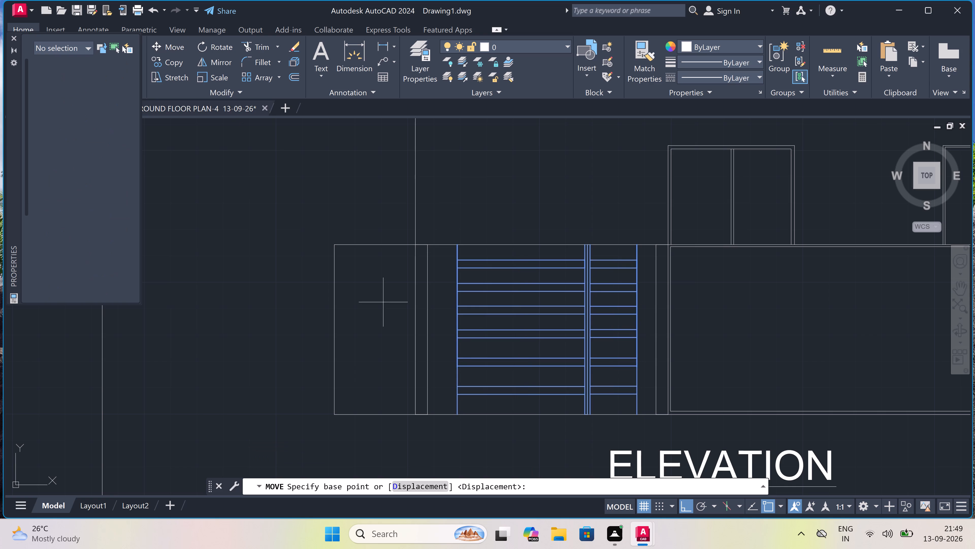
pyautogui.click(459, 248)
pyautogui.scroll(-2, 461, 220)
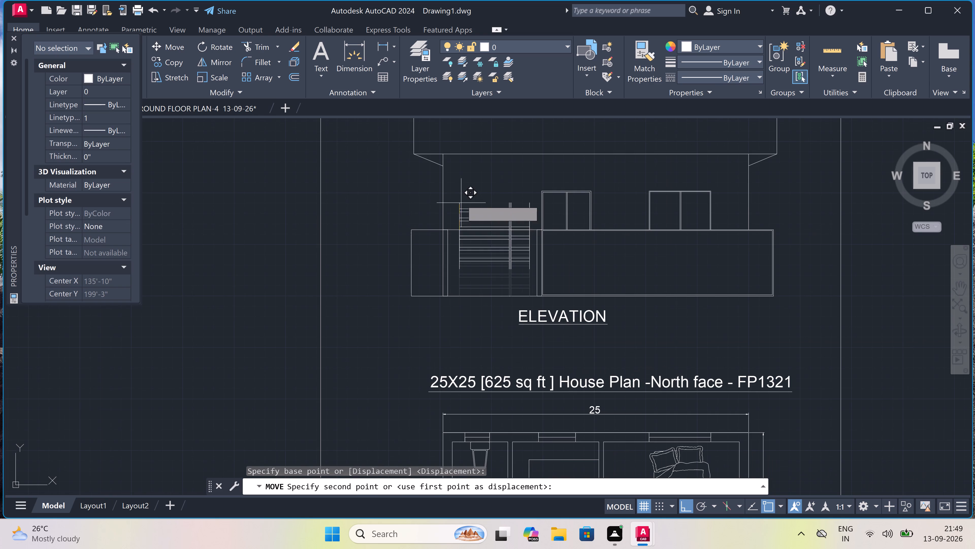
pyautogui.scroll(2, 461, 189)
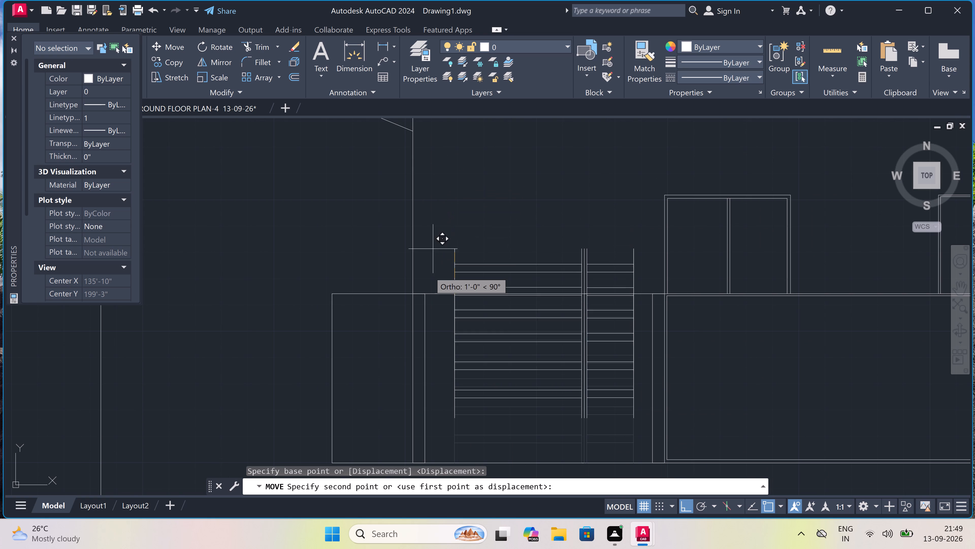
pyautogui.click(455, 294)
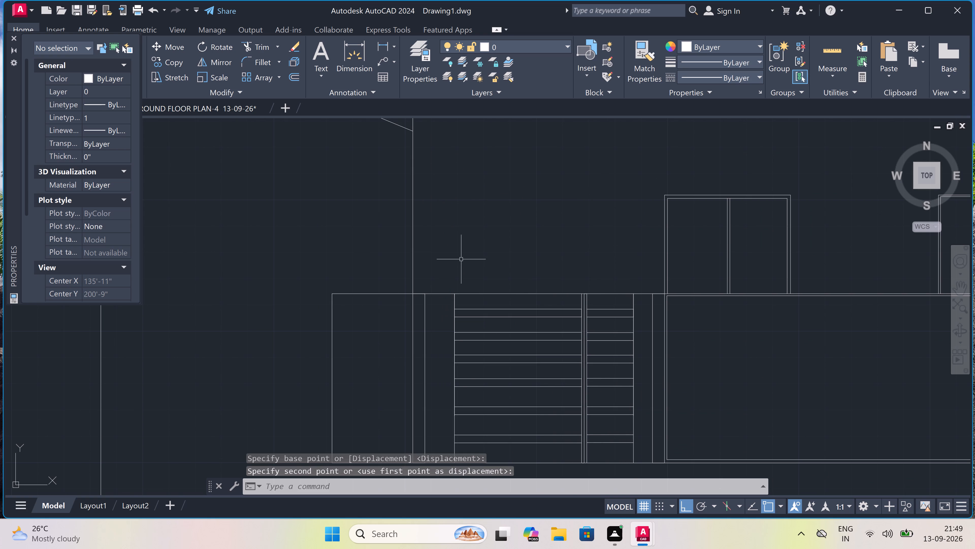
# Examine the ground floor plan's lower part, including the drawing hall, the gate and its label, within the whole sheet.
pyautogui.scroll(-7, 453, 233)
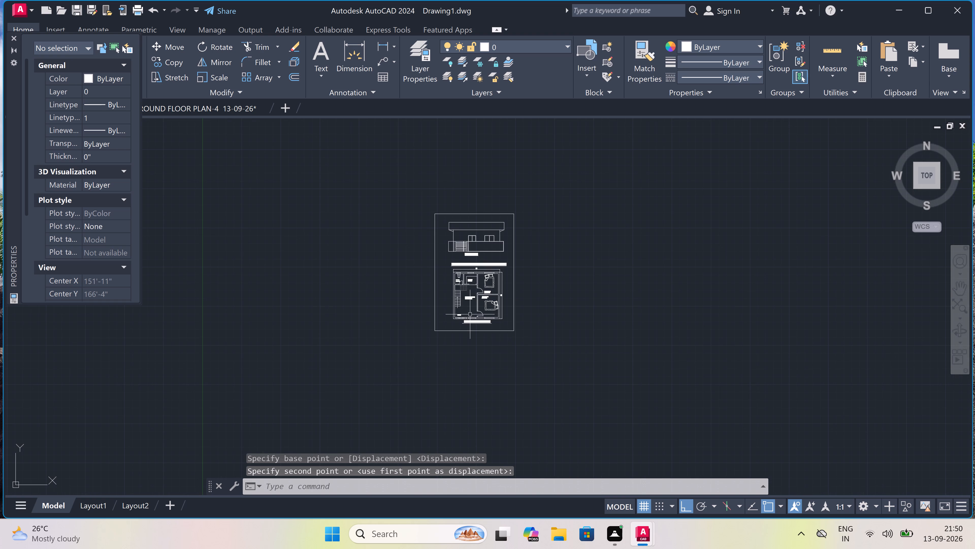
pyautogui.scroll(5, 471, 312)
pyautogui.scroll(-1, 471, 309)
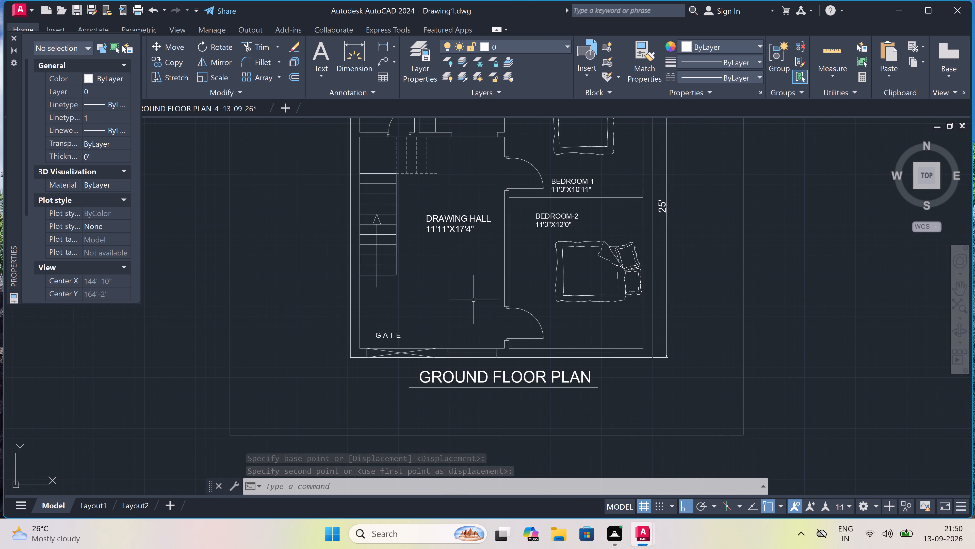
pyautogui.scroll(1, 478, 272)
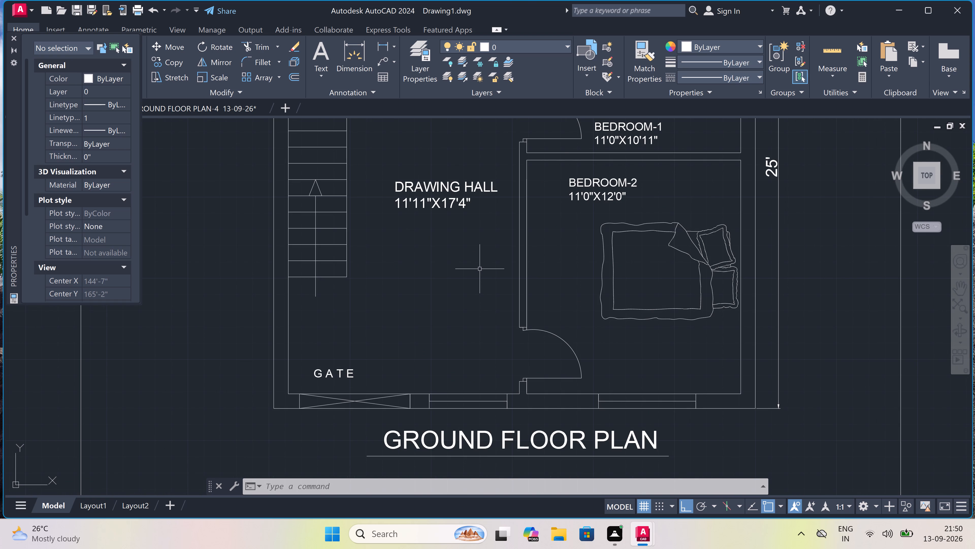
pyautogui.scroll(-2, 480, 270)
pyautogui.scroll(3, 416, 311)
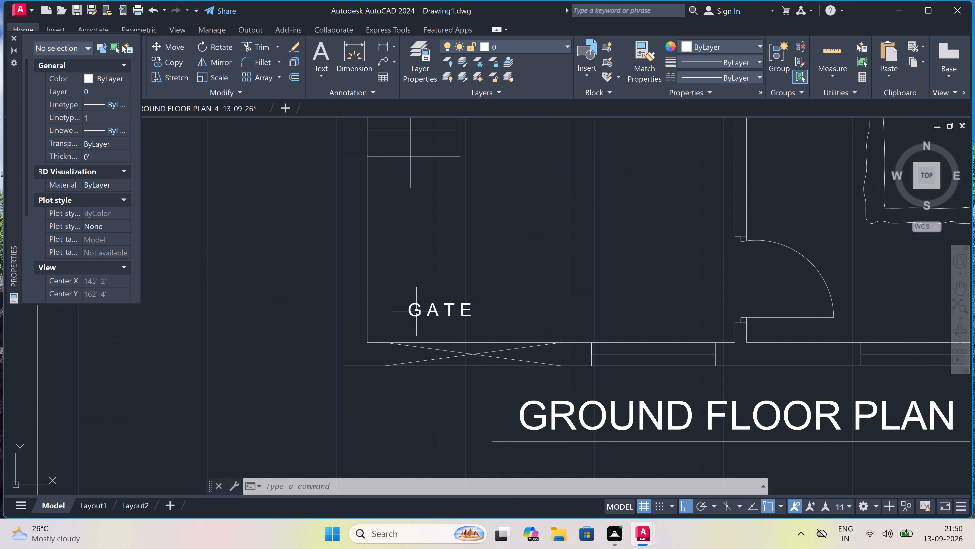
pyautogui.scroll(-5, 417, 313)
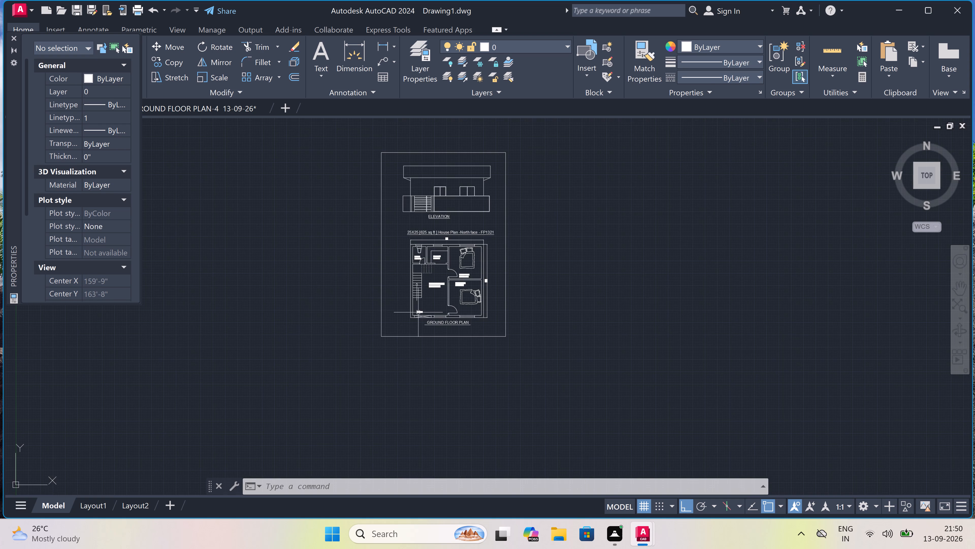
pyautogui.scroll(-1, 418, 312)
# Delete the GATE text label above the gate opening in the ground floor plan.
pyautogui.scroll(6, 418, 313)
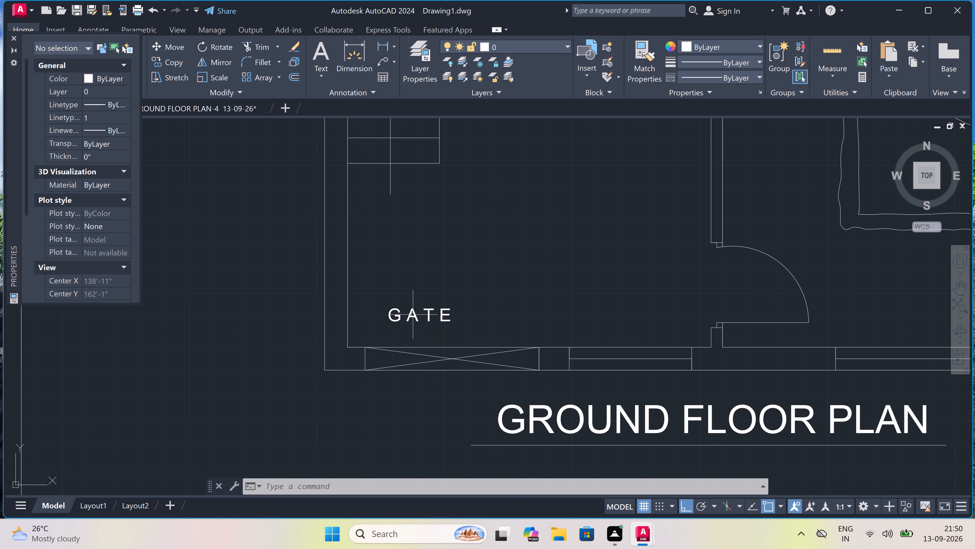
pyautogui.doubleClick(413, 315)
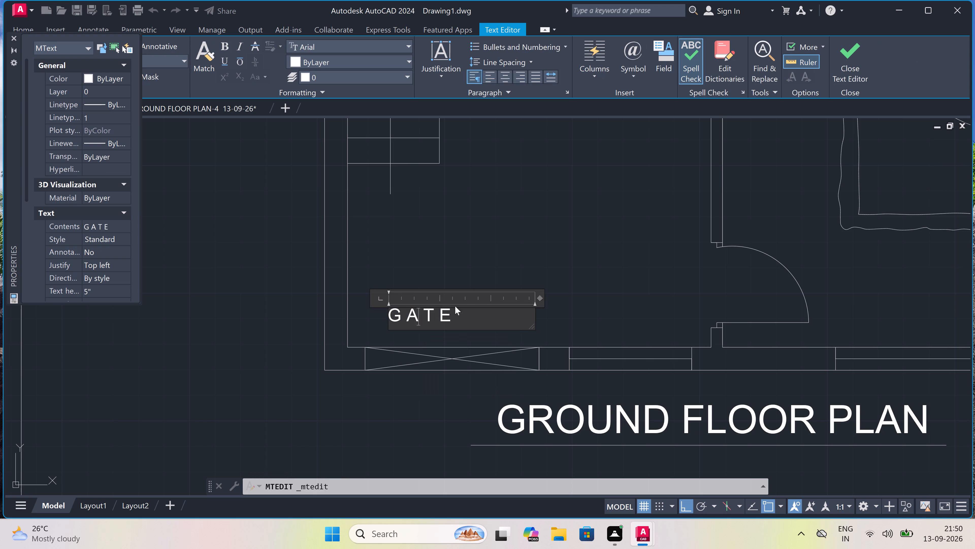
pyautogui.click(472, 280)
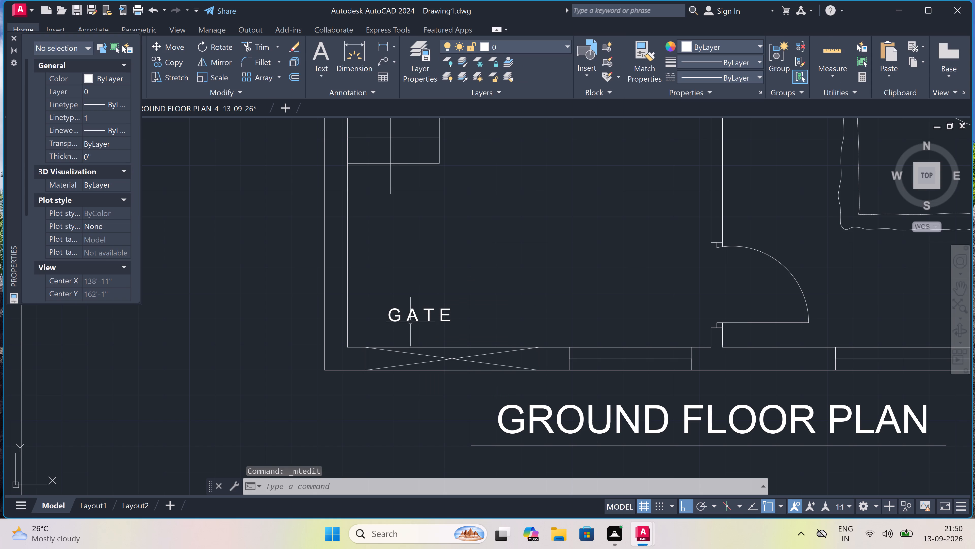
pyautogui.click(410, 320)
pyautogui.press('Delete')
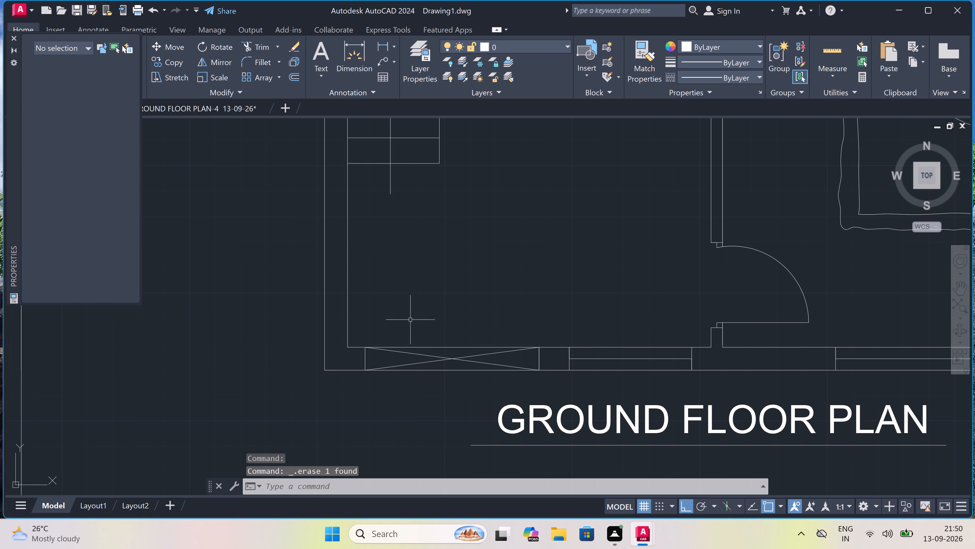
# Trim away the crossed gate symbol and the wall lines inside the gate opening of the ground floor plan's lower wall.
pyautogui.write('TR')
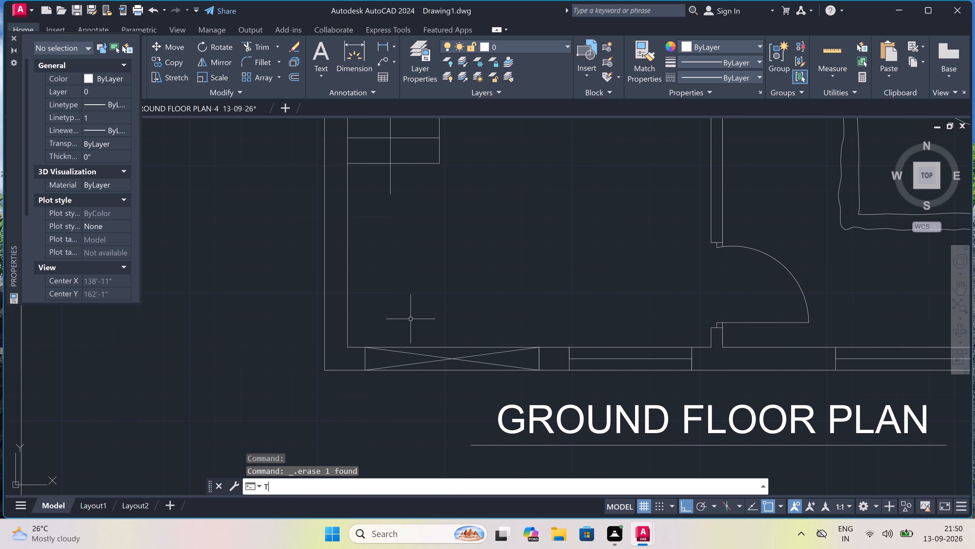
pyautogui.press('space')
pyautogui.moveTo(375, 425); pyautogui.dragTo(385, 413)
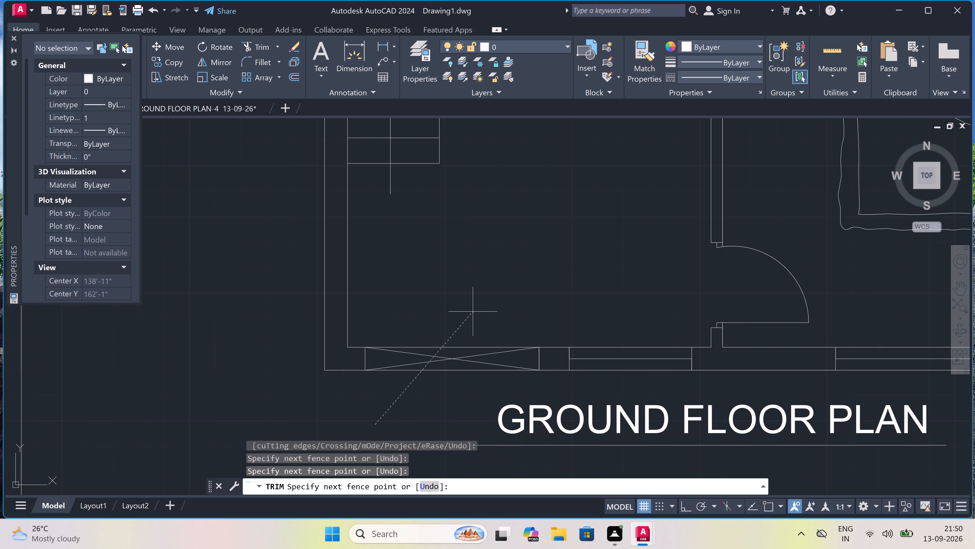
pyautogui.click(477, 307)
pyautogui.moveTo(480, 388); pyautogui.dragTo(496, 363)
pyautogui.click(509, 308)
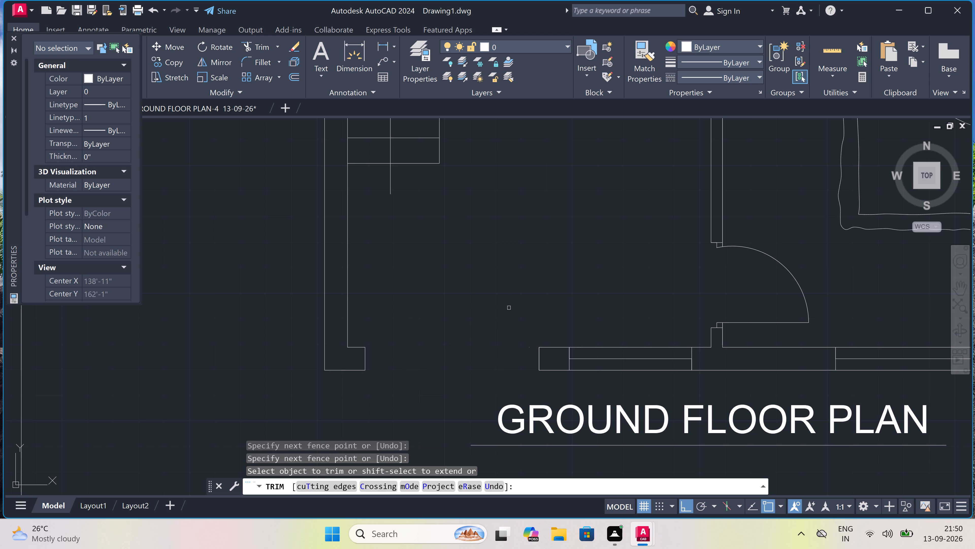
pyautogui.press('`')
pyautogui.press('l')
pyautogui.press('space')
pyautogui.press('Escape')
# Draw a 2" line inward from the midpoint of the opening's west jamb, continuing with a 4' vertical door leaf into the drawing hall.
pyautogui.press('l')
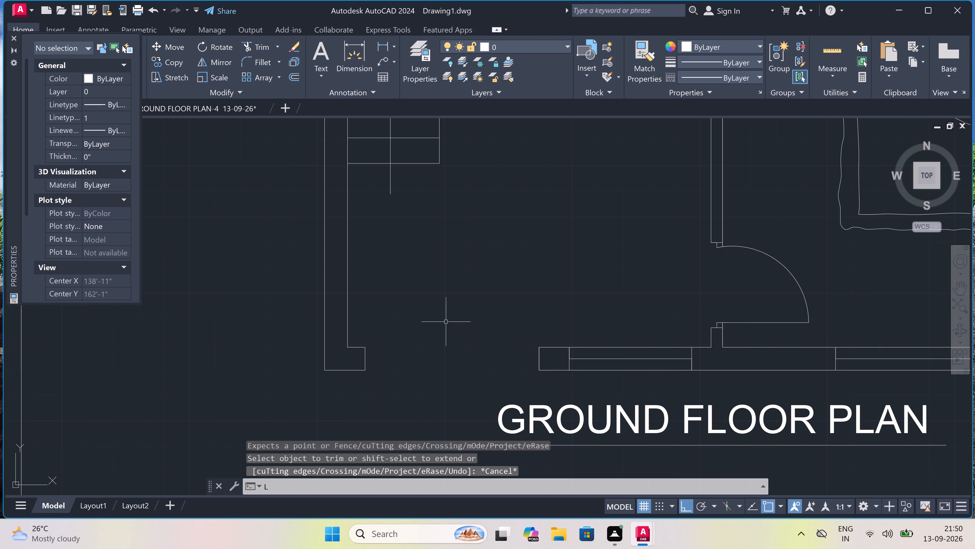
pyautogui.press('space')
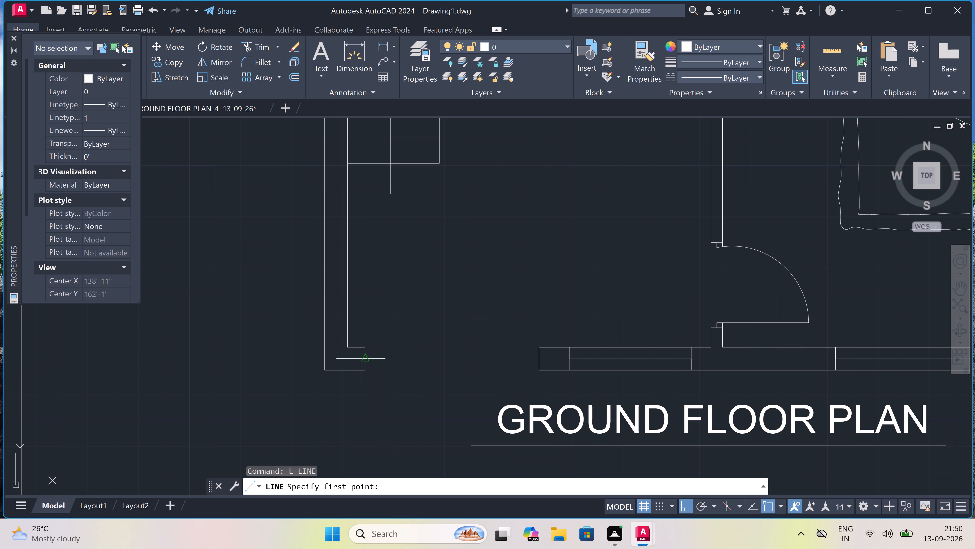
pyautogui.moveTo(362, 359); pyautogui.dragTo(368, 360)
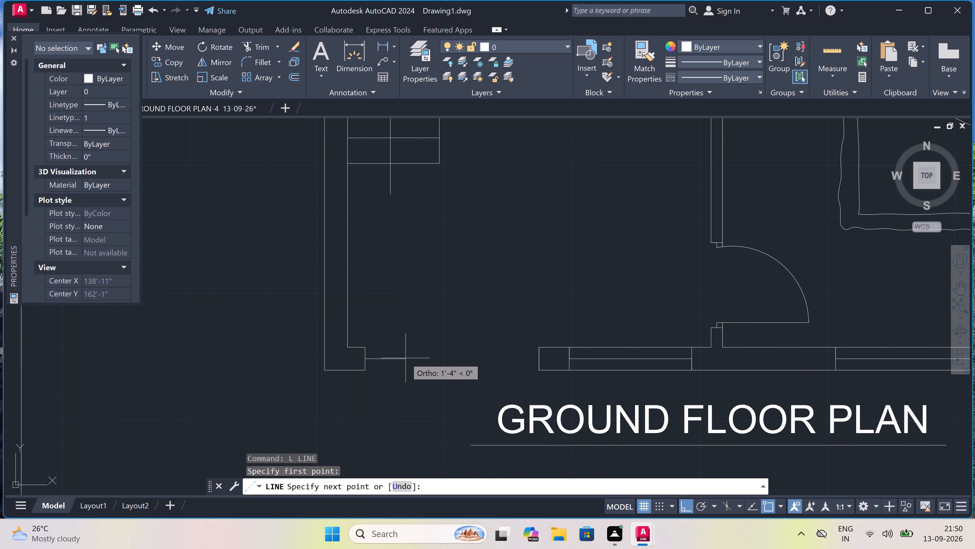
pyautogui.write('2"')
pyautogui.press('space')
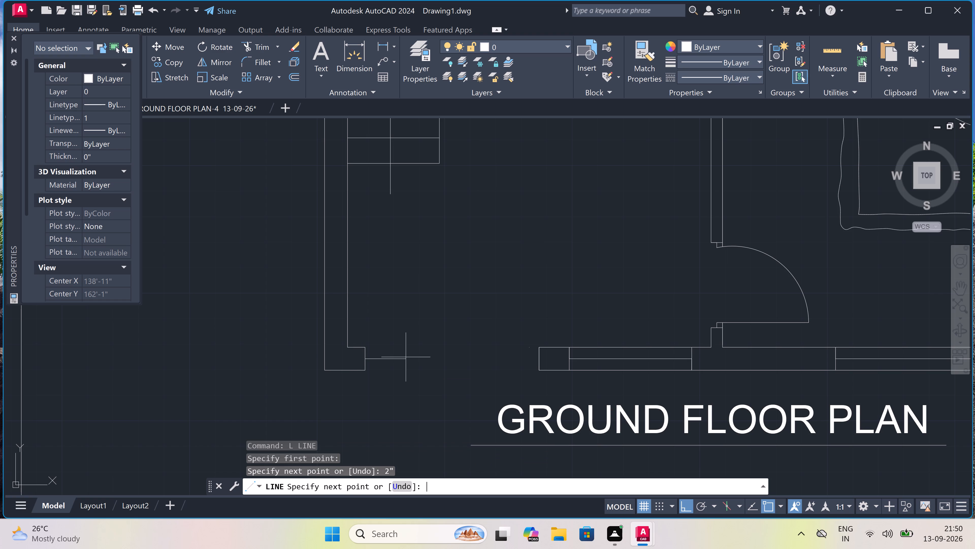
pyautogui.press('4')
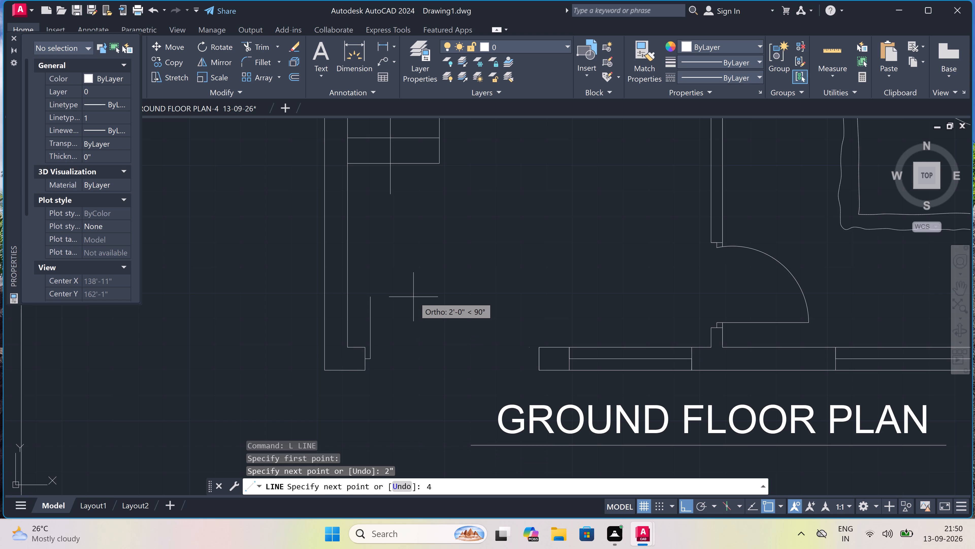
pyautogui.press("'")
pyautogui.press('space')
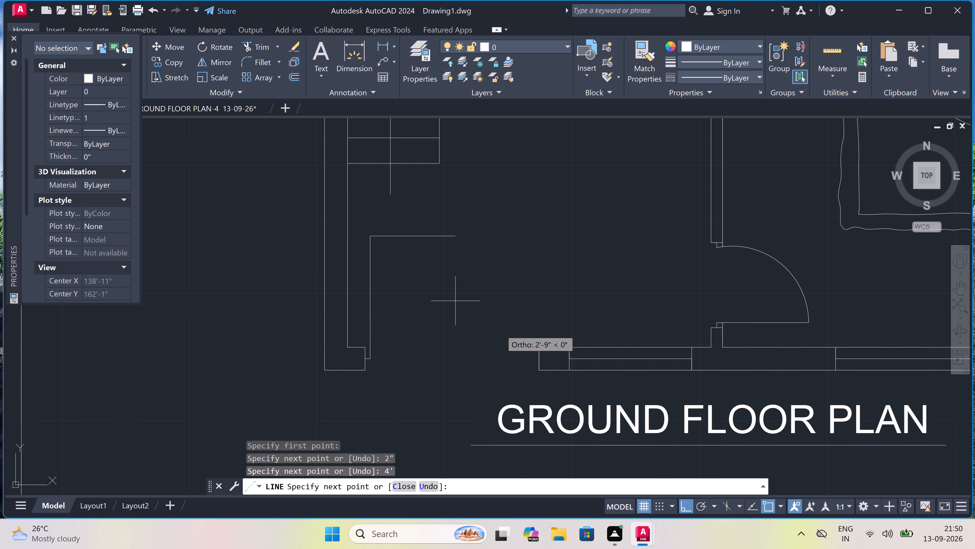
pyautogui.press('Escape')
# Draw a 2" line from the midpoint of the opening's opposite jamb, pointing towards the door leaf.
pyautogui.press('space')
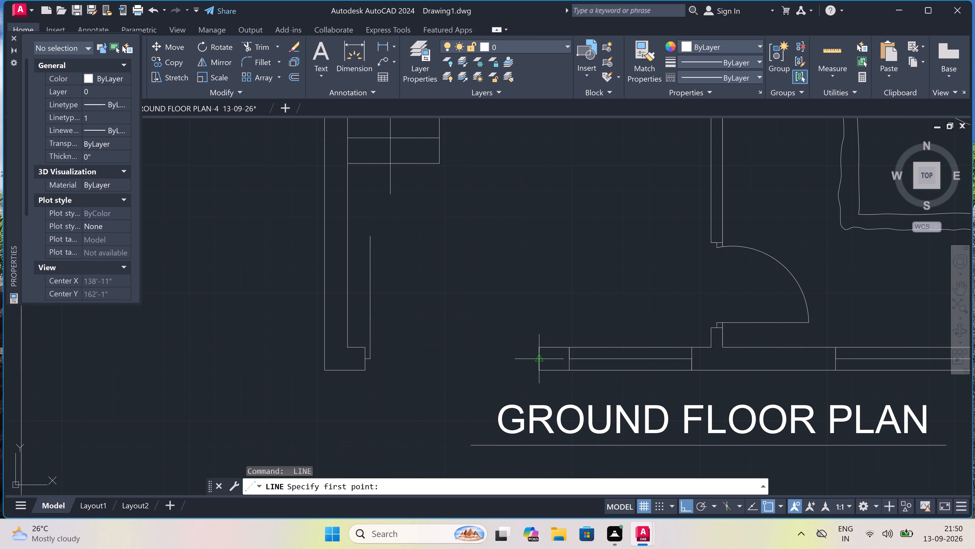
pyautogui.moveTo(538, 359); pyautogui.dragTo(534, 360)
pyautogui.write('2"')
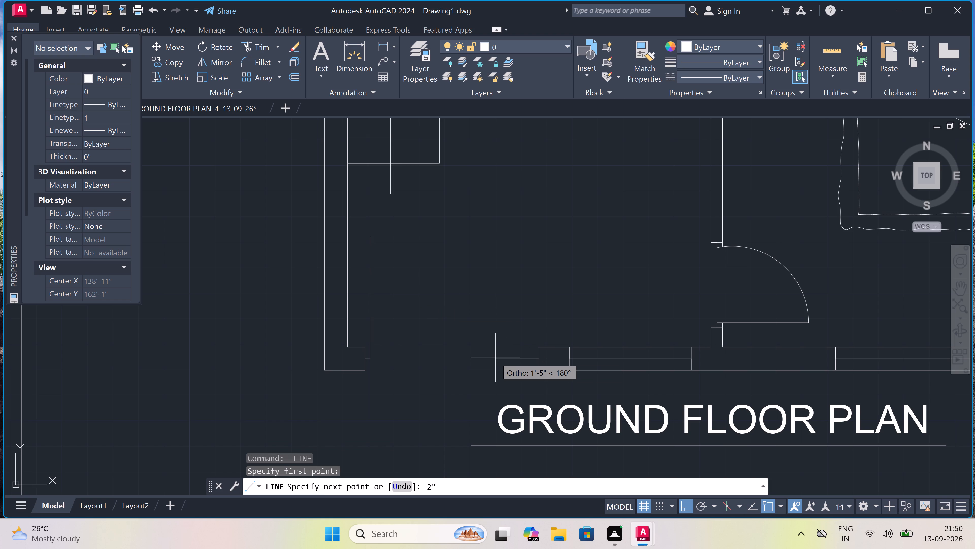
pyautogui.press('space')
pyautogui.press('Escape')
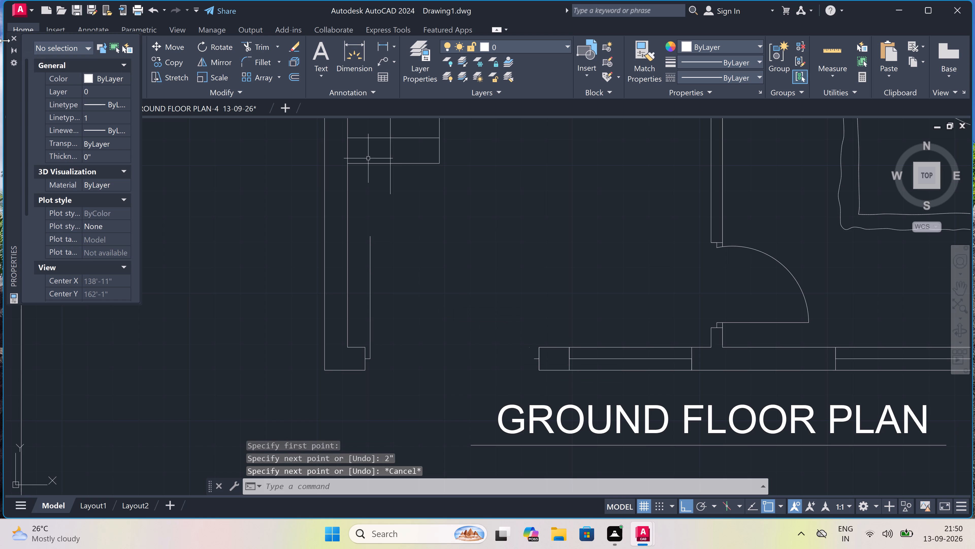
# Draw the door's swing arc from the leaf's upper end to the end of the short line on the opposite jamb.
pyautogui.click(10, 36)
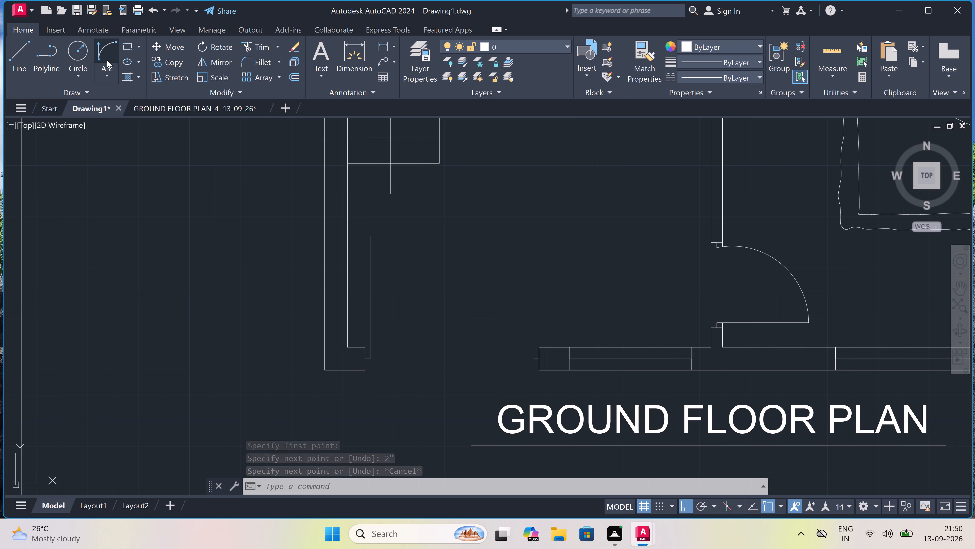
pyautogui.click(107, 44)
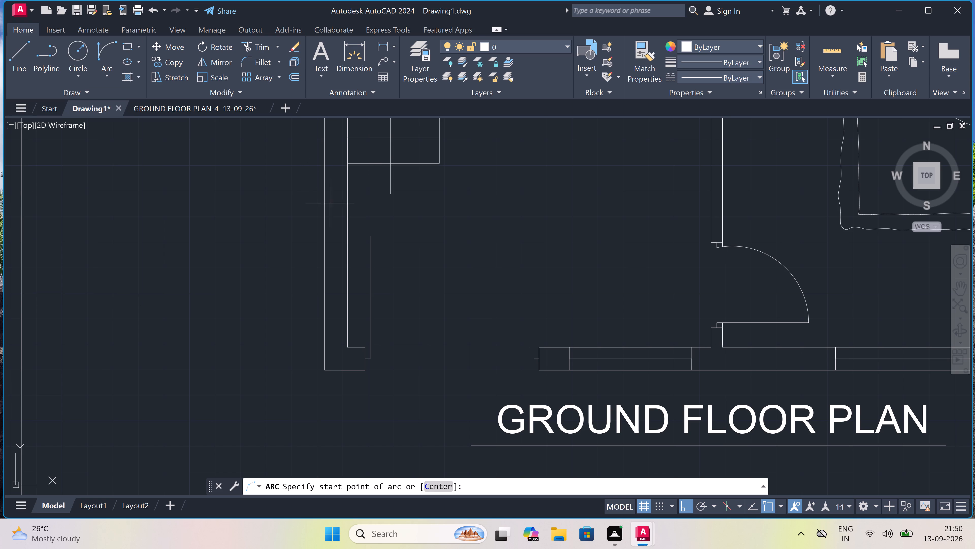
pyautogui.moveTo(371, 237); pyautogui.dragTo(375, 237)
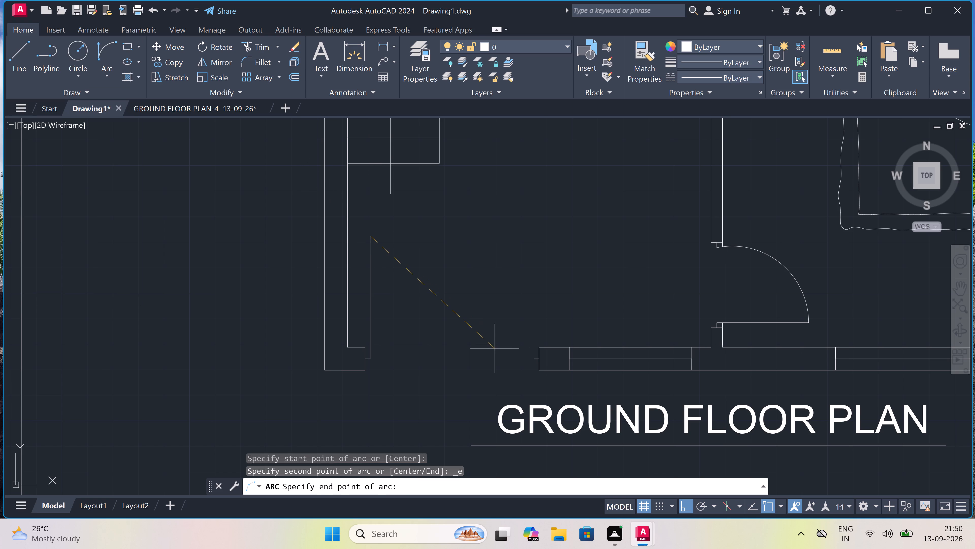
pyautogui.scroll(4, 528, 357)
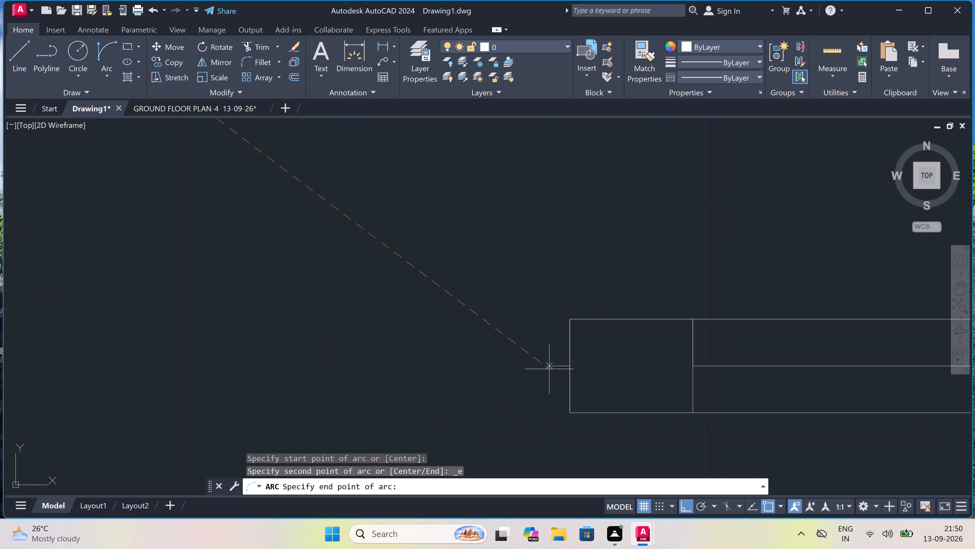
pyautogui.click(551, 365)
pyautogui.click(554, 276)
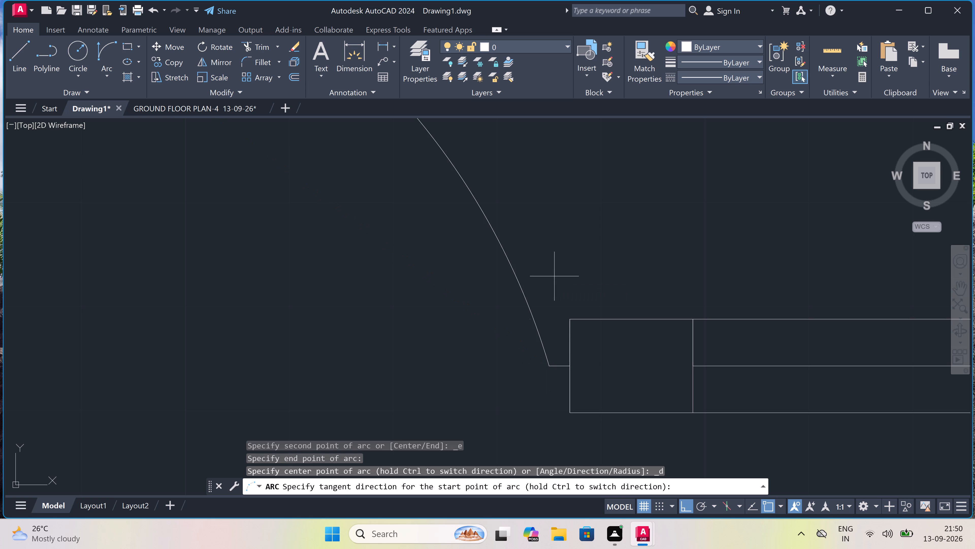
# Examine the whole sheet, comparing the ground floor plan's entrance door with the elevation above it.
pyautogui.scroll(-13, 554, 277)
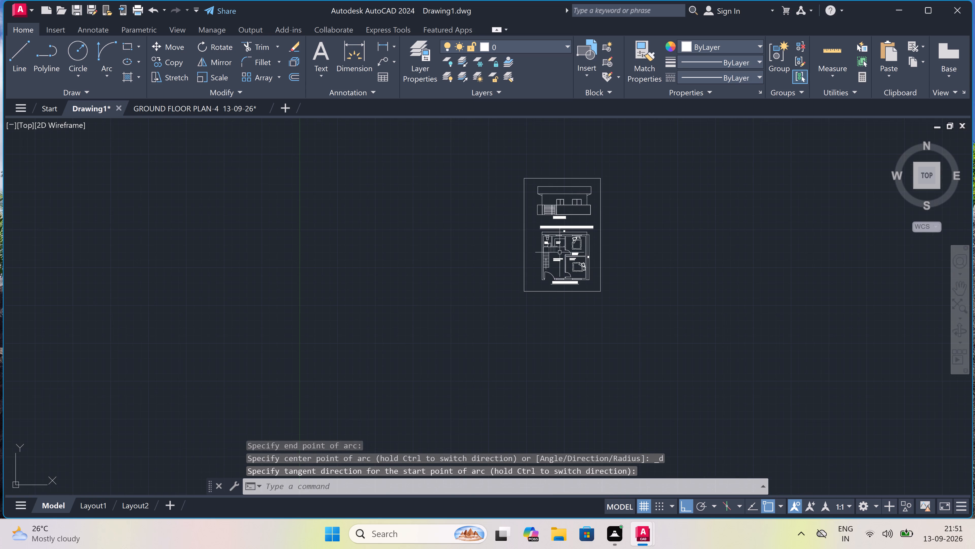
pyautogui.scroll(2, 561, 246)
pyautogui.scroll(2, 547, 267)
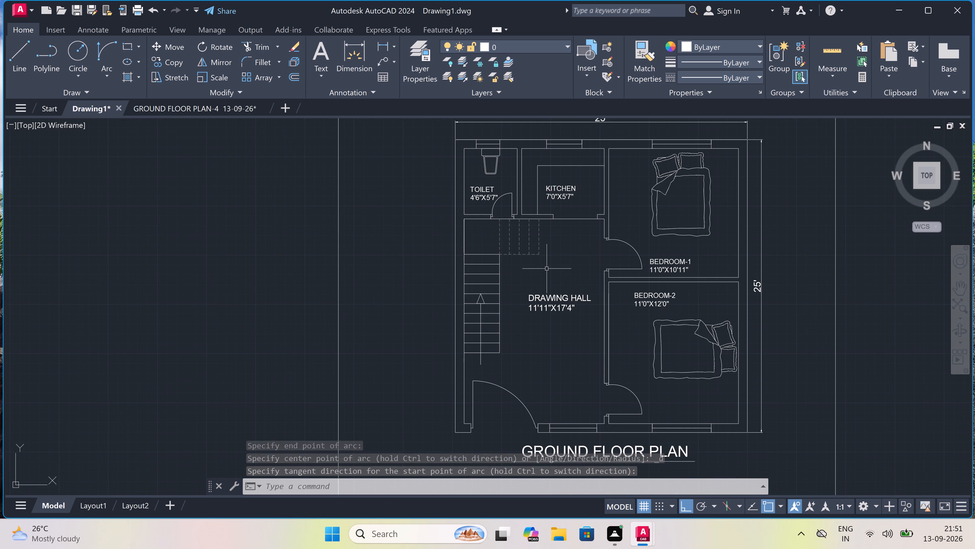
pyautogui.scroll(-3, 546, 270)
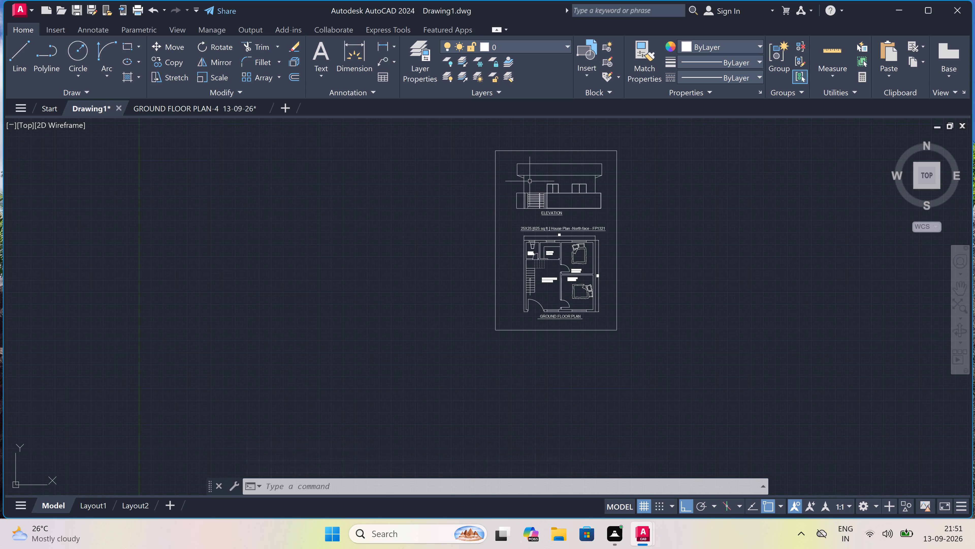
pyautogui.scroll(3, 532, 177)
pyautogui.scroll(2, 538, 199)
pyautogui.scroll(-3, 538, 200)
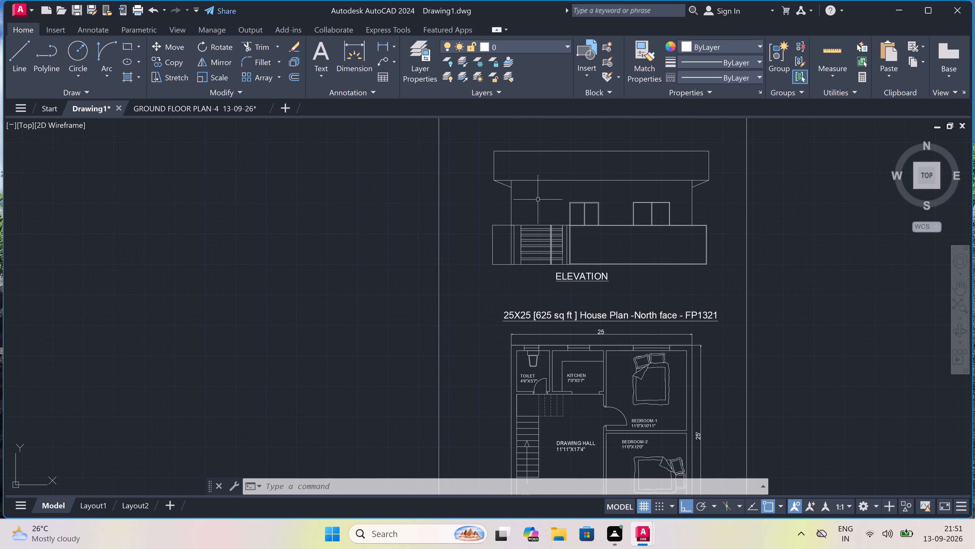
pyautogui.scroll(-3, 537, 213)
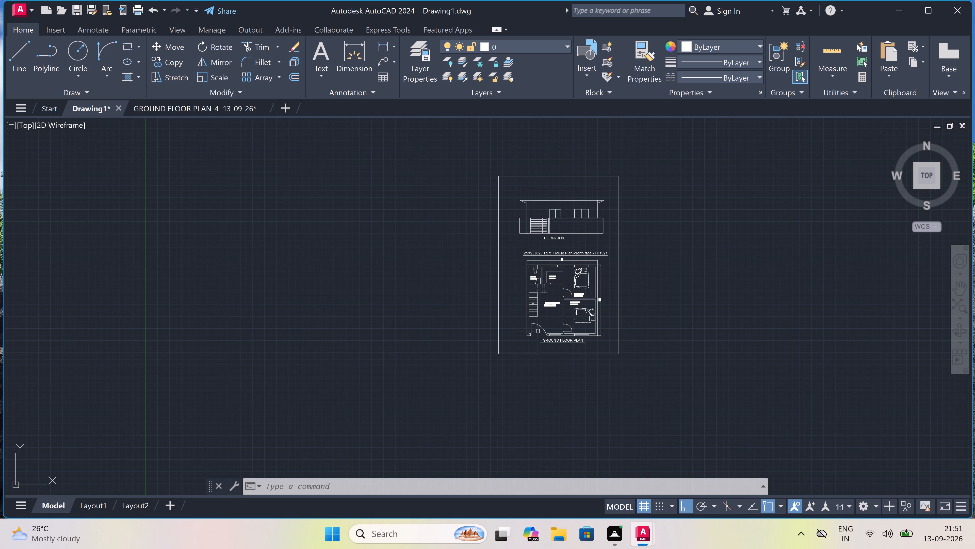
# Draw vertical construction lines through the outer corners of both jambs of the plan's entrance door opening.
pyautogui.scroll(5, 538, 331)
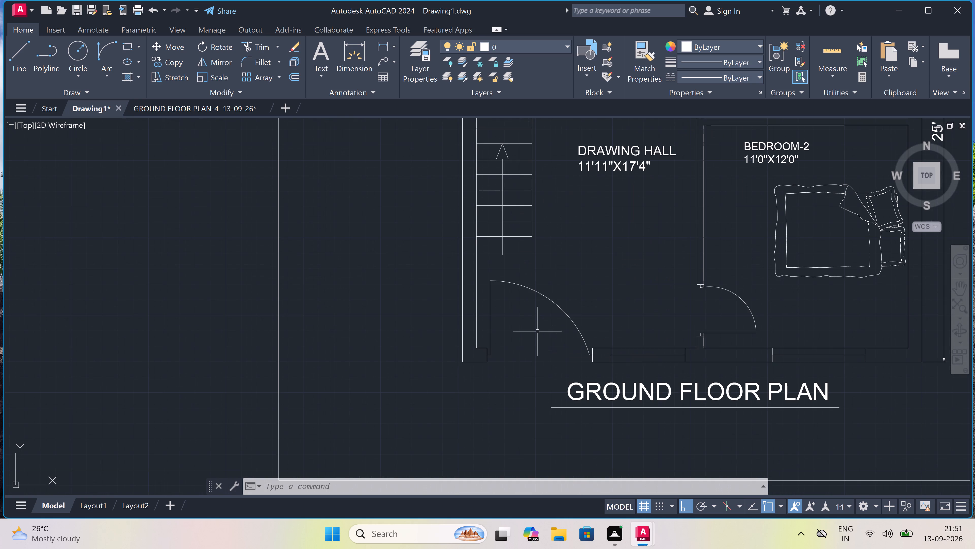
pyautogui.write('XL')
pyautogui.press('space')
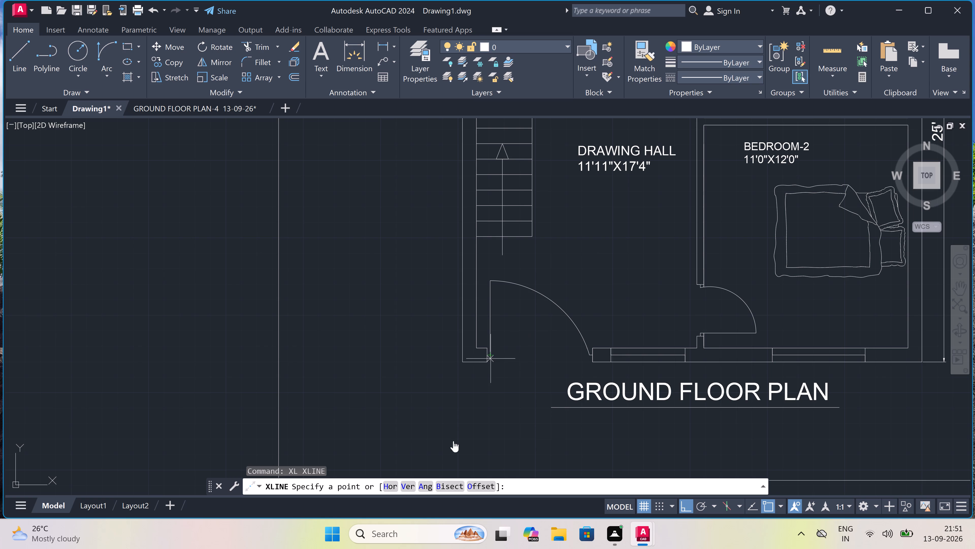
pyautogui.click(408, 487)
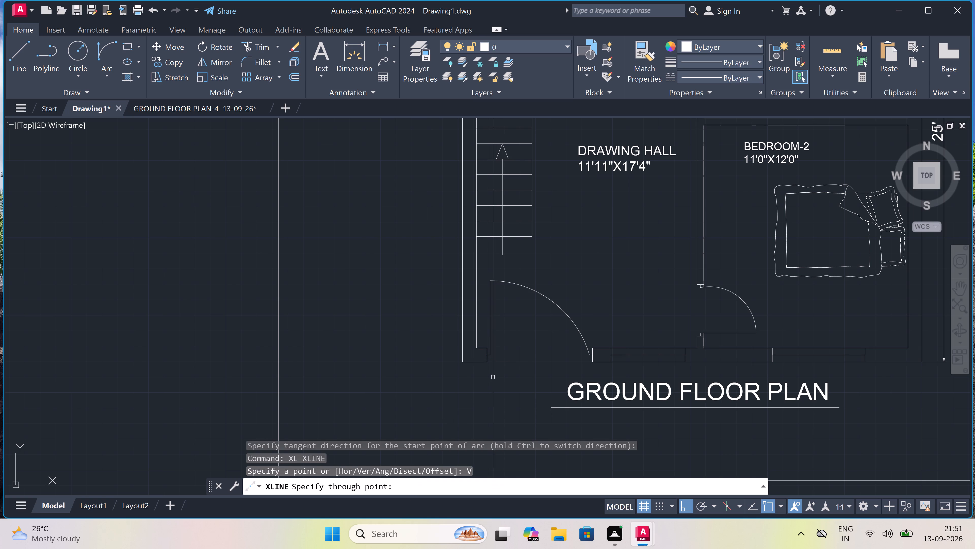
pyautogui.click(487, 362)
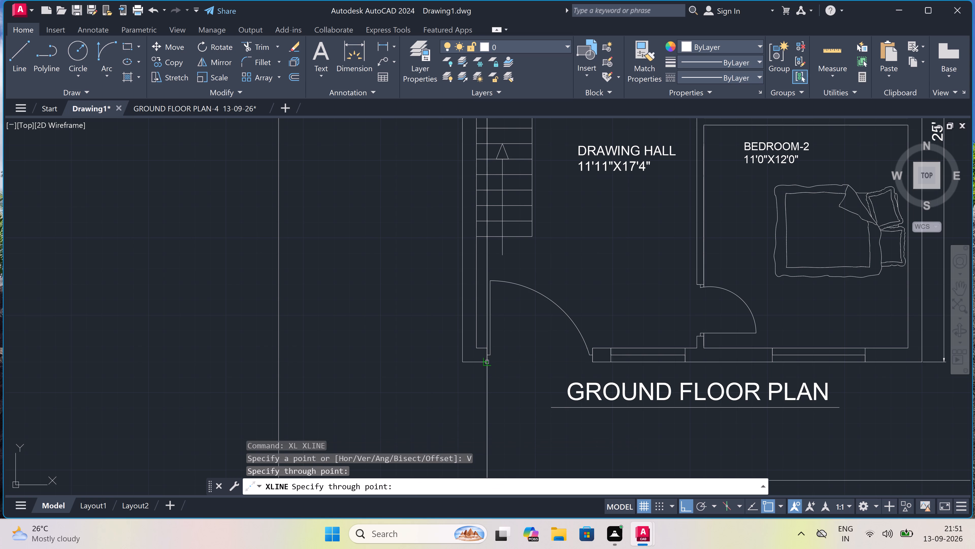
pyautogui.click(591, 362)
pyautogui.press('Escape')
# Draw a horizontal door-head line in the elevation between the two construction lines, level with the window tops.
pyautogui.scroll(-9, 553, 373)
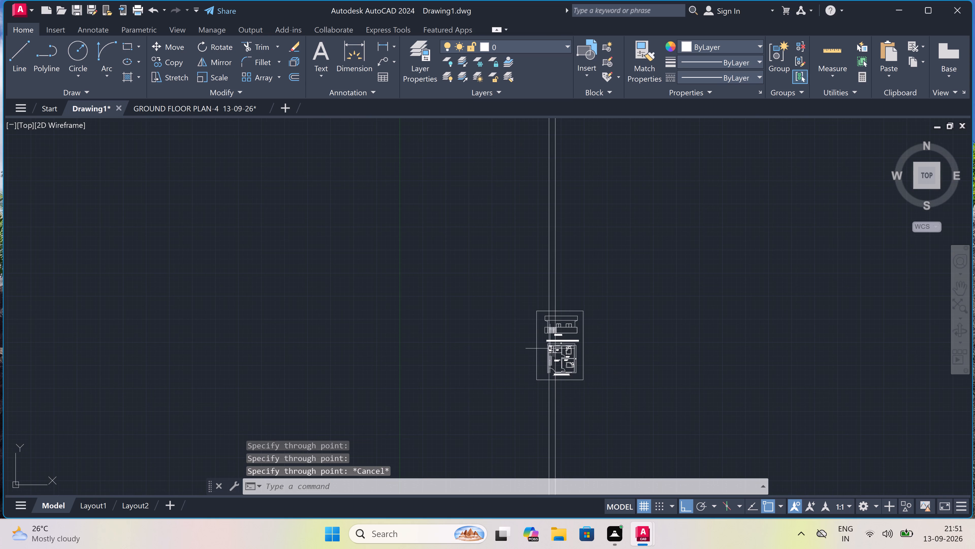
pyautogui.scroll(8, 548, 328)
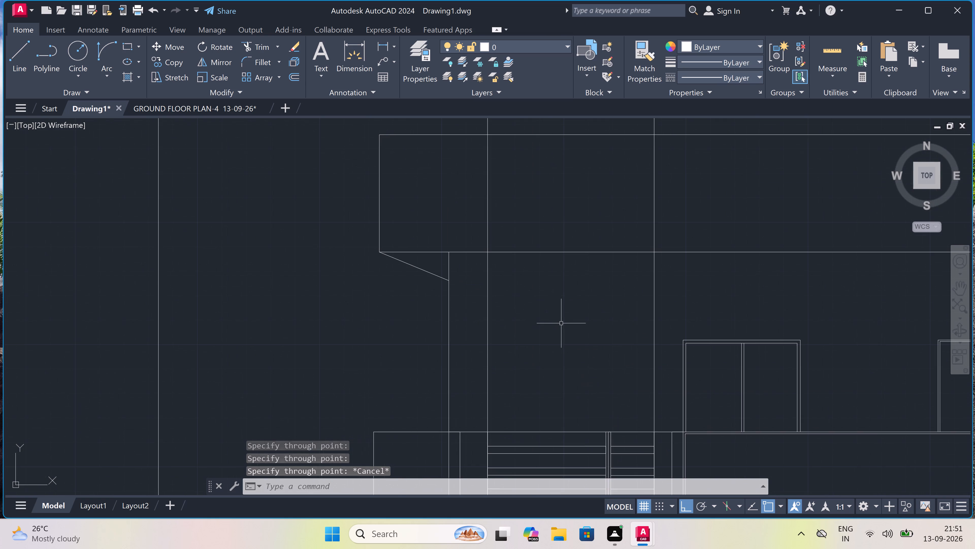
pyautogui.press('l')
pyautogui.press('space')
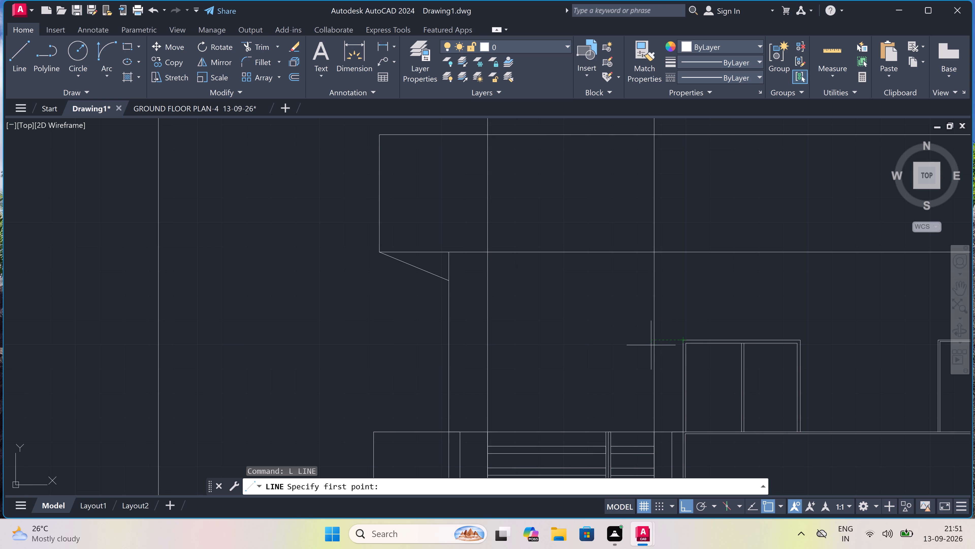
pyautogui.moveTo(651, 340); pyautogui.dragTo(648, 340)
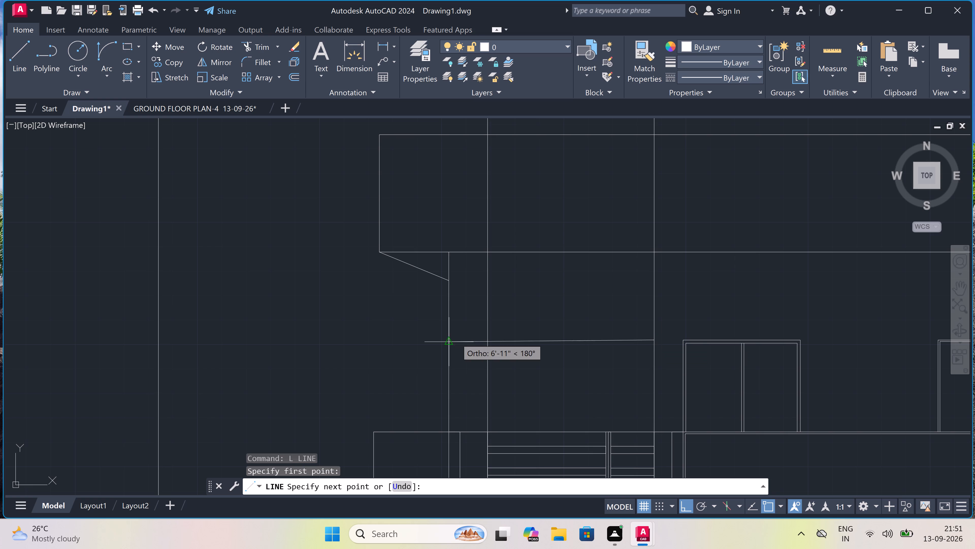
pyautogui.click(488, 340)
pyautogui.press('Escape')
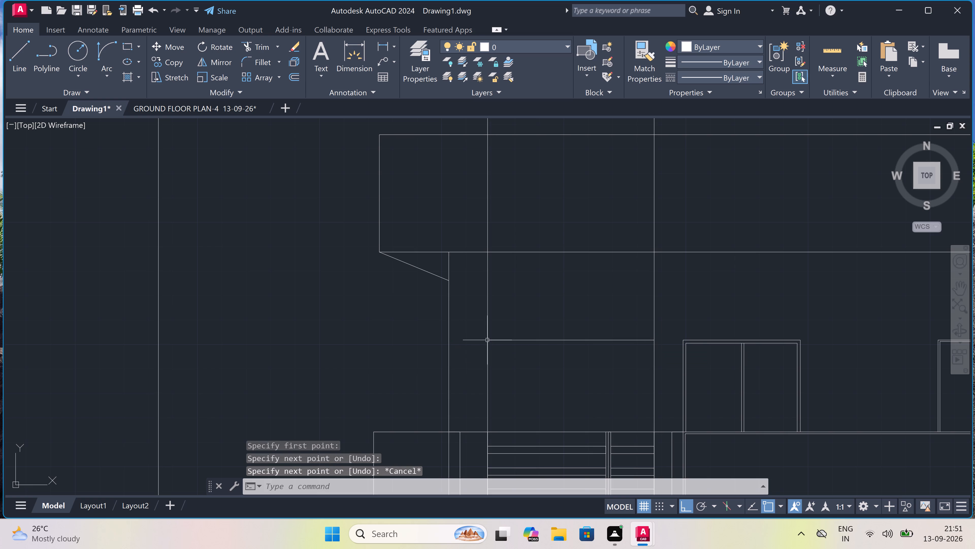
# Trim the two vertical construction lines above the door-head line, through the wall, roof band and beyond the sheet border.
pyautogui.write('TR')
pyautogui.press('space')
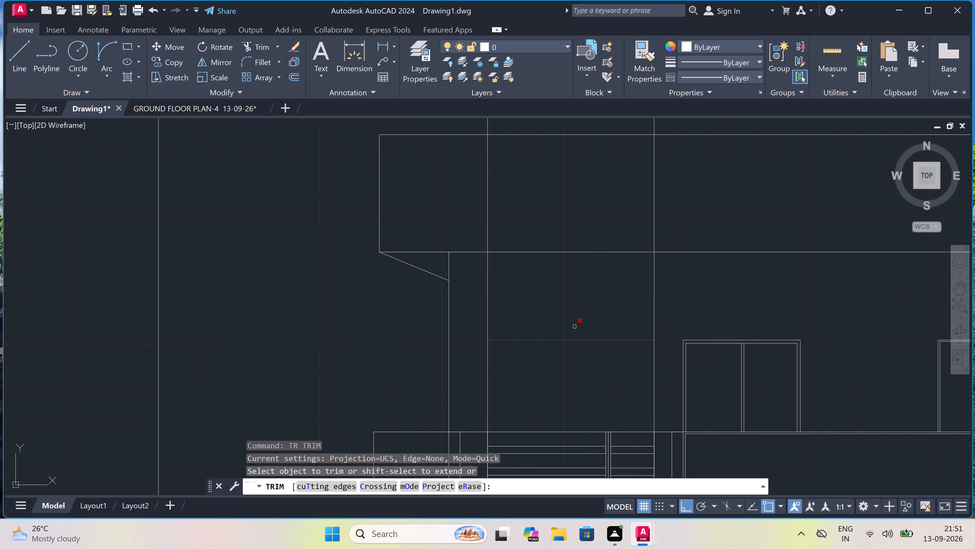
pyautogui.moveTo(661, 294); pyautogui.dragTo(656, 298)
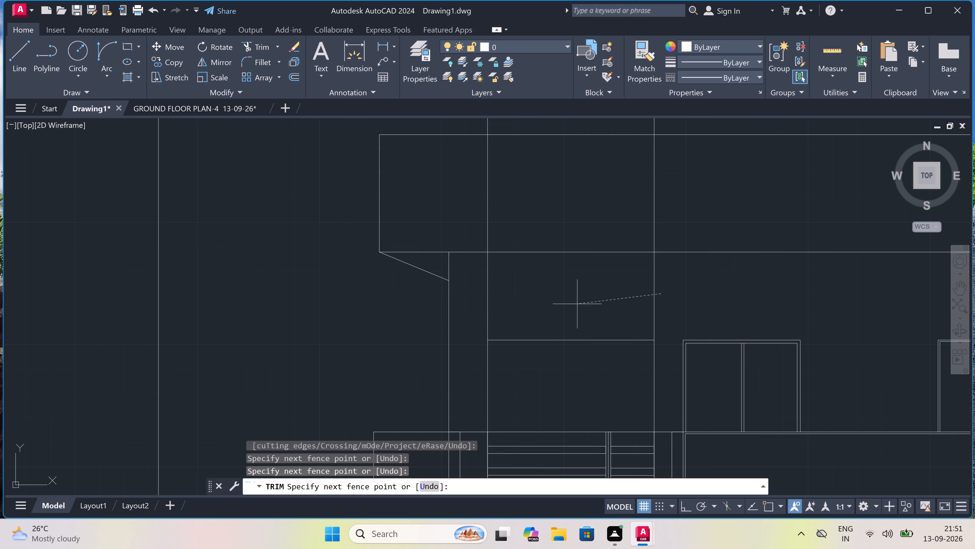
pyautogui.click(485, 295)
pyautogui.scroll(-3, 485, 294)
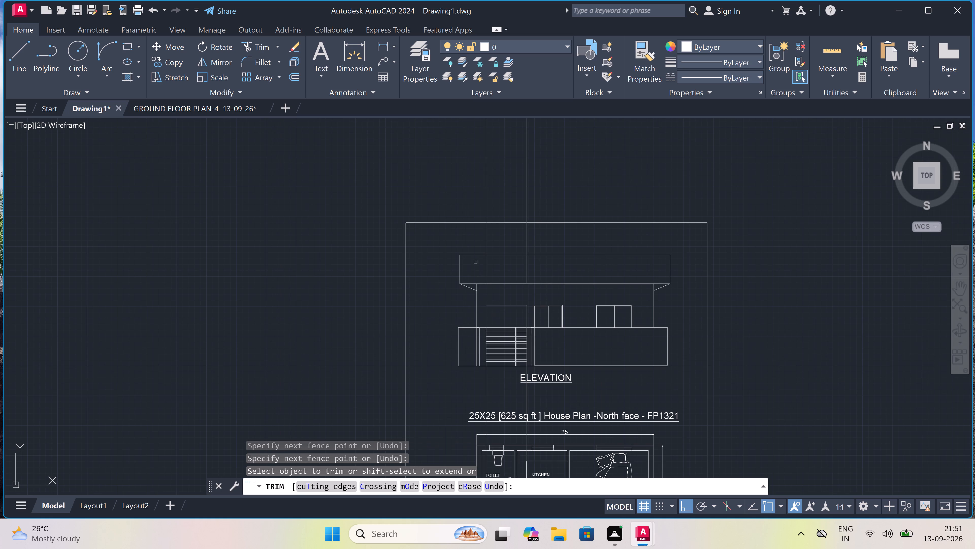
pyautogui.scroll(3, 475, 258)
pyautogui.moveTo(477, 269); pyautogui.dragTo(489, 270)
pyautogui.click(750, 267)
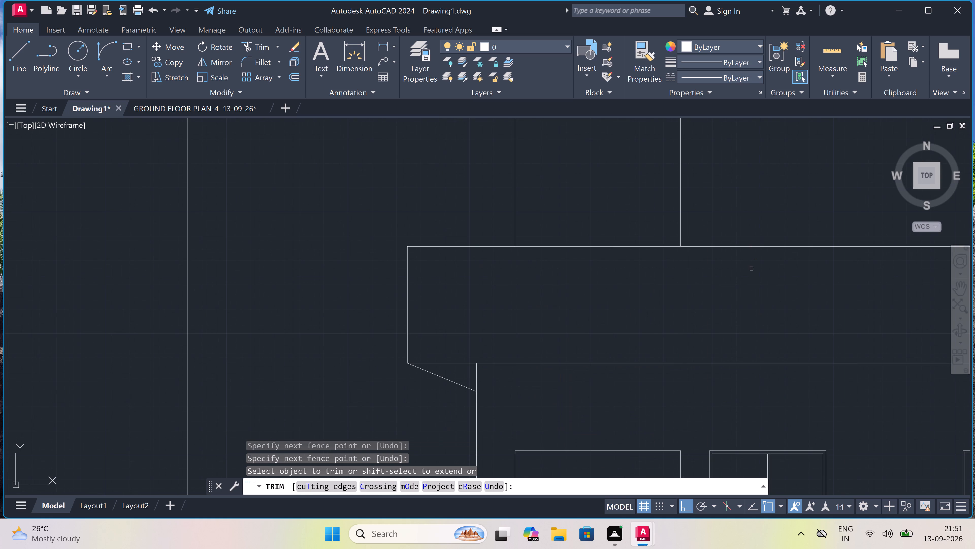
pyautogui.scroll(-3, 751, 270)
pyautogui.click(747, 229)
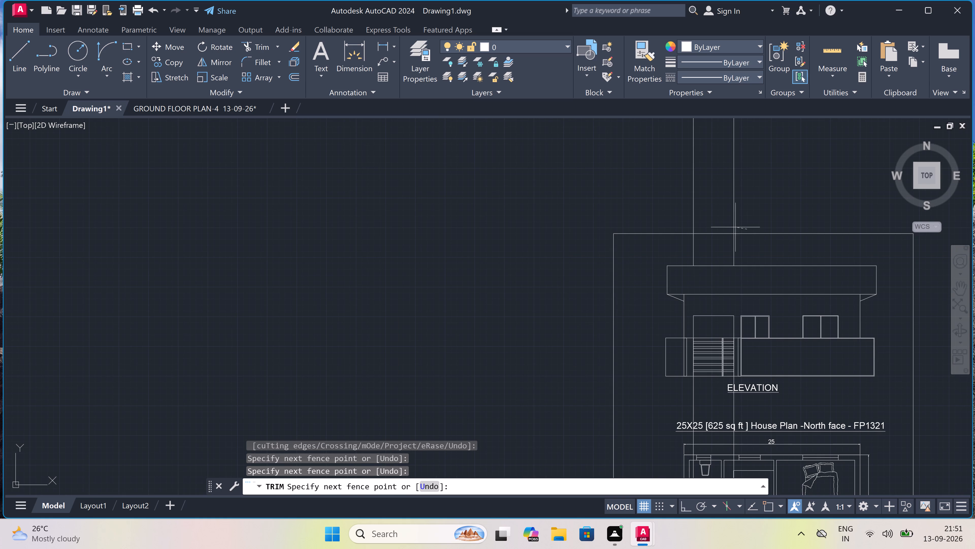
pyautogui.click(622, 204)
pyautogui.click(737, 254)
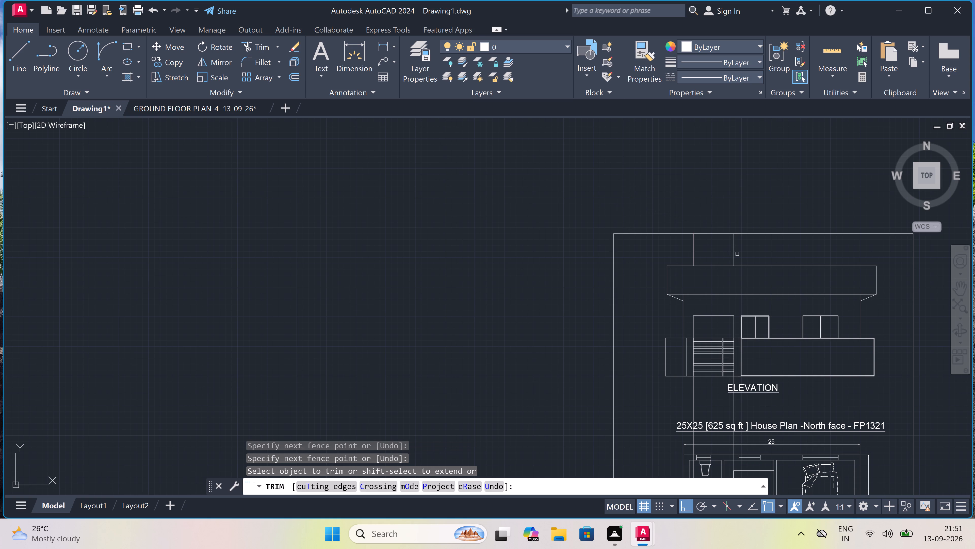
pyautogui.click(682, 253)
pyautogui.press('Escape')
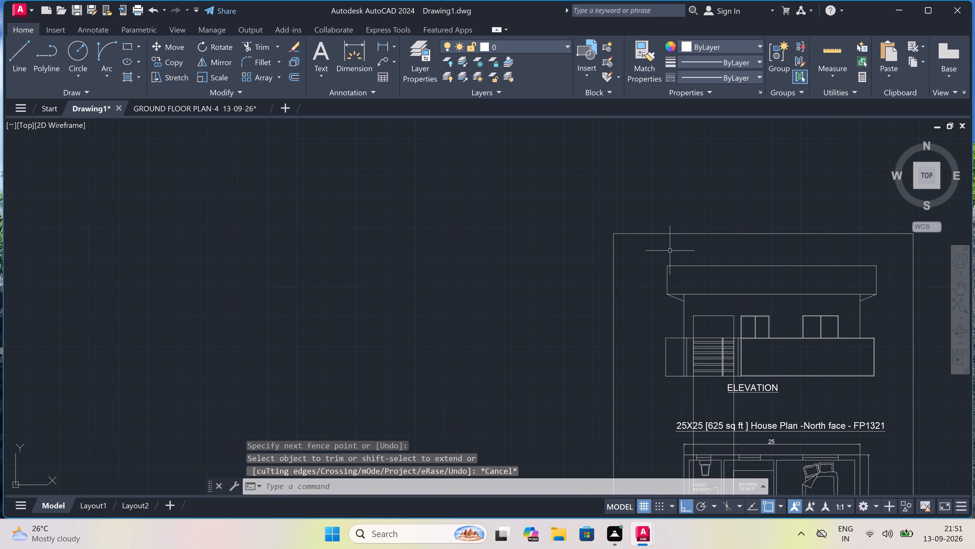
# Draw an inner frame rectangle just inside the elevation's door outline, reaching down to the horizontal line above the steps.
pyautogui.scroll(-2, 670, 250)
pyautogui.scroll(4, 687, 289)
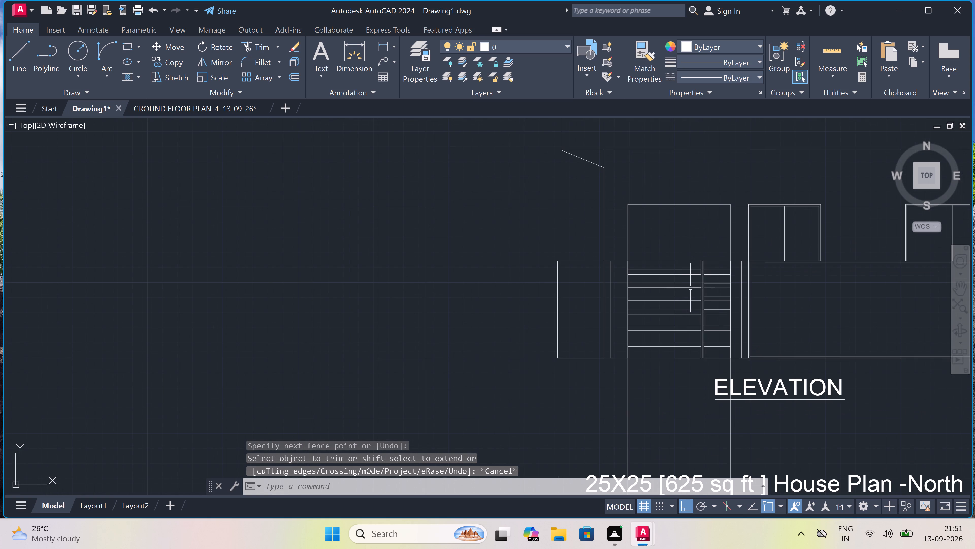
pyautogui.scroll(-2, 697, 286)
pyautogui.scroll(4, 711, 271)
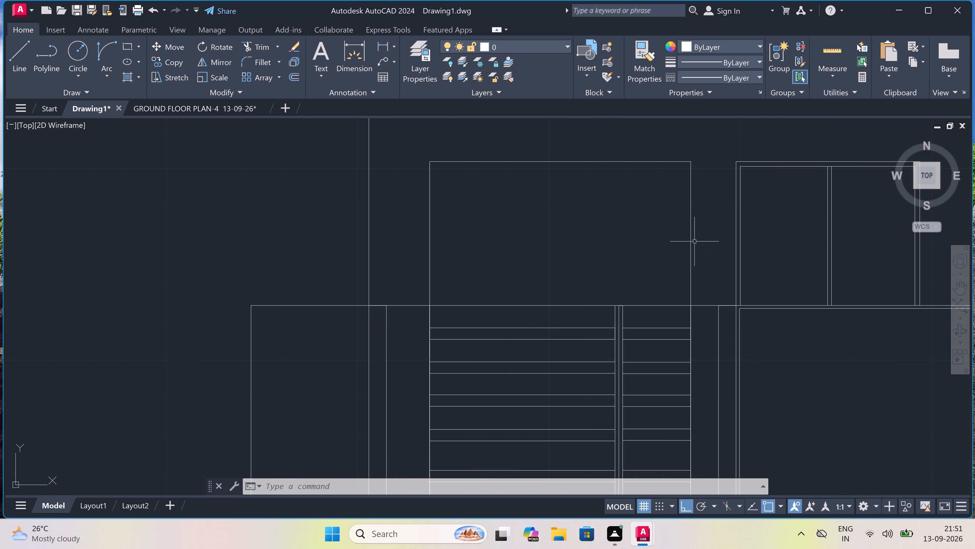
pyautogui.write('RE')
pyautogui.press('c')
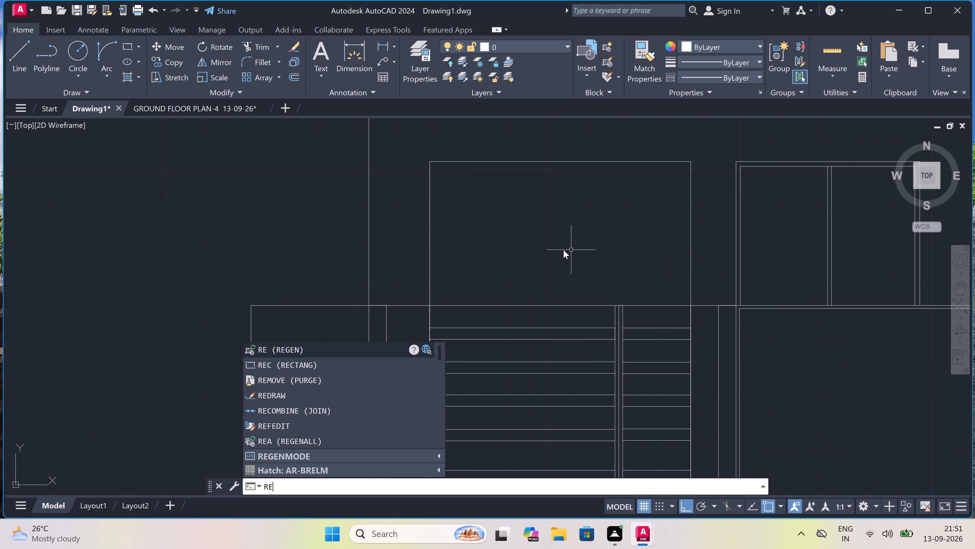
pyautogui.press('space')
pyautogui.scroll(2, 440, 170)
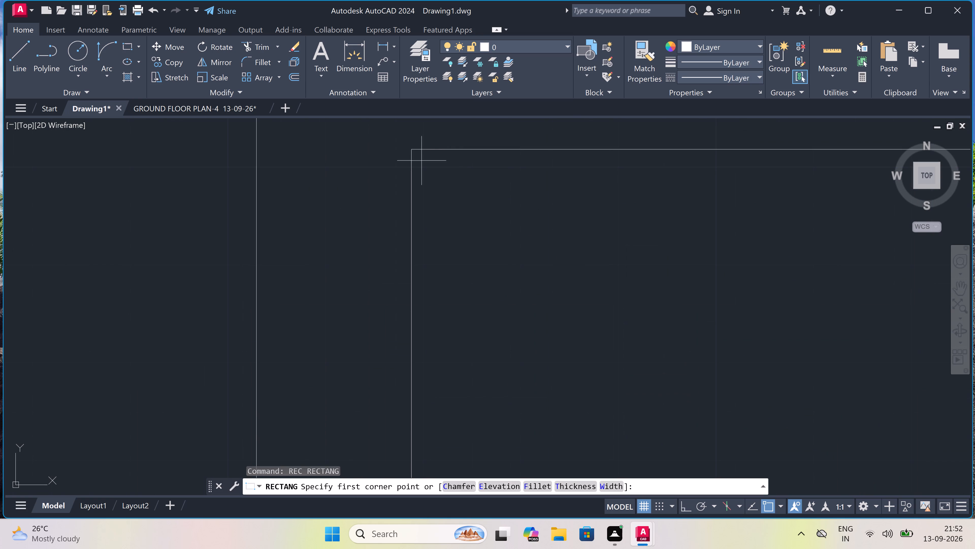
pyautogui.moveTo(421, 163); pyautogui.dragTo(462, 190)
pyautogui.scroll(-4, 583, 250)
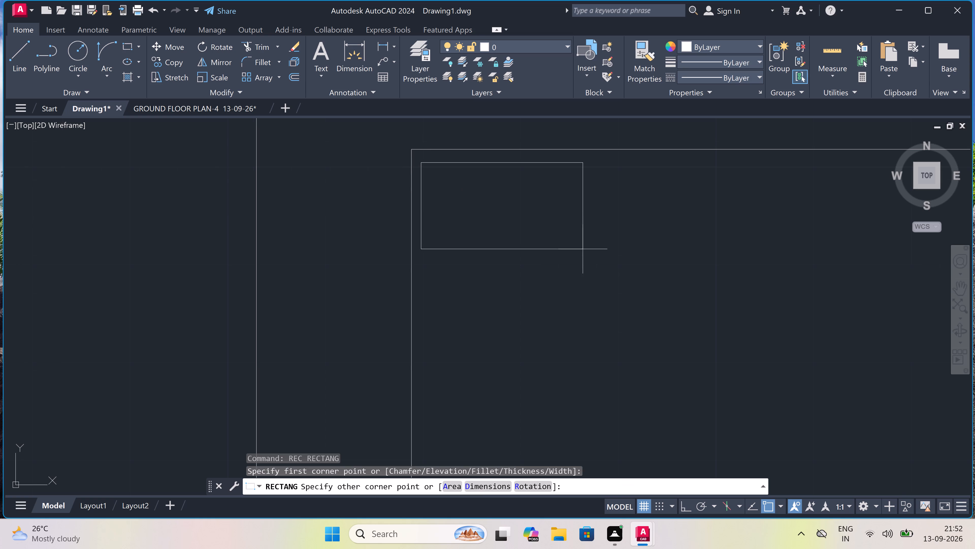
pyautogui.scroll(2, 674, 279)
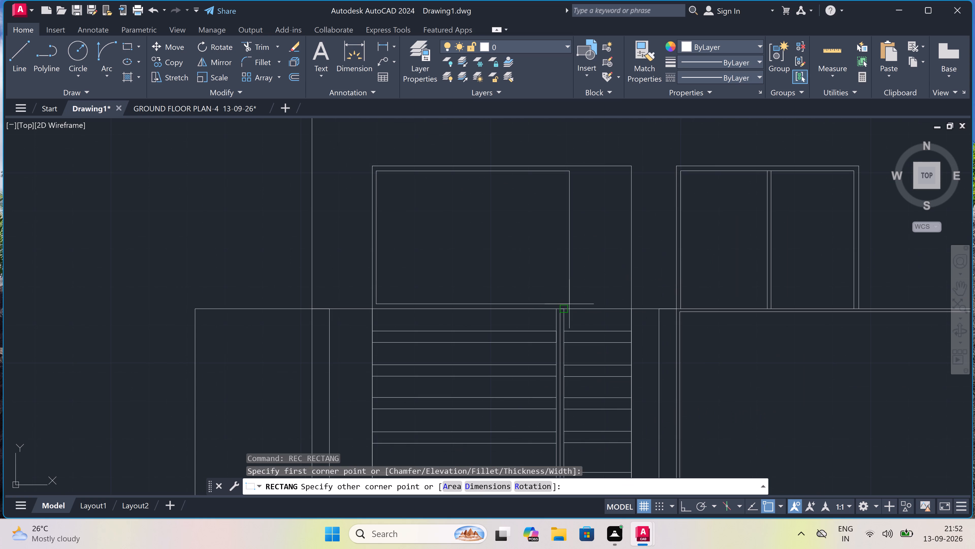
pyautogui.scroll(1, 610, 304)
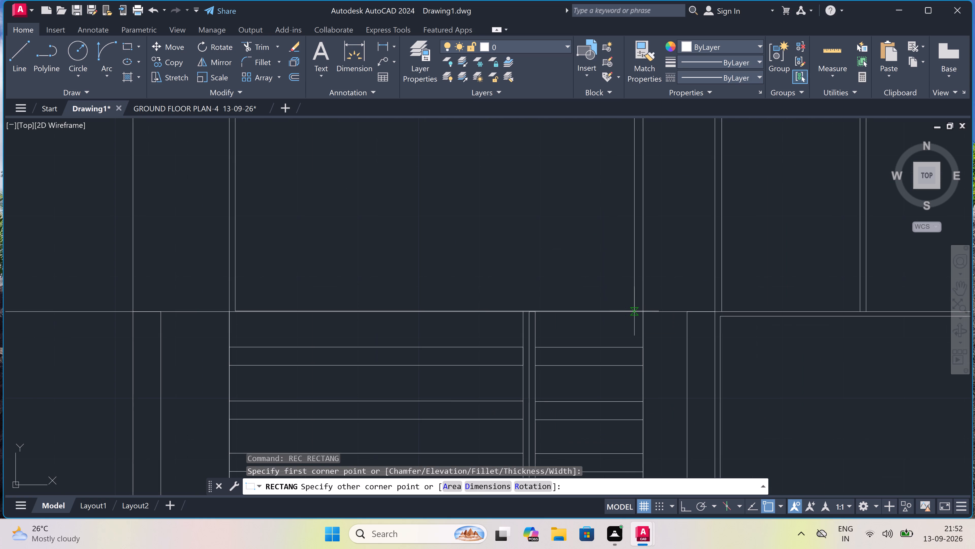
pyautogui.click(636, 311)
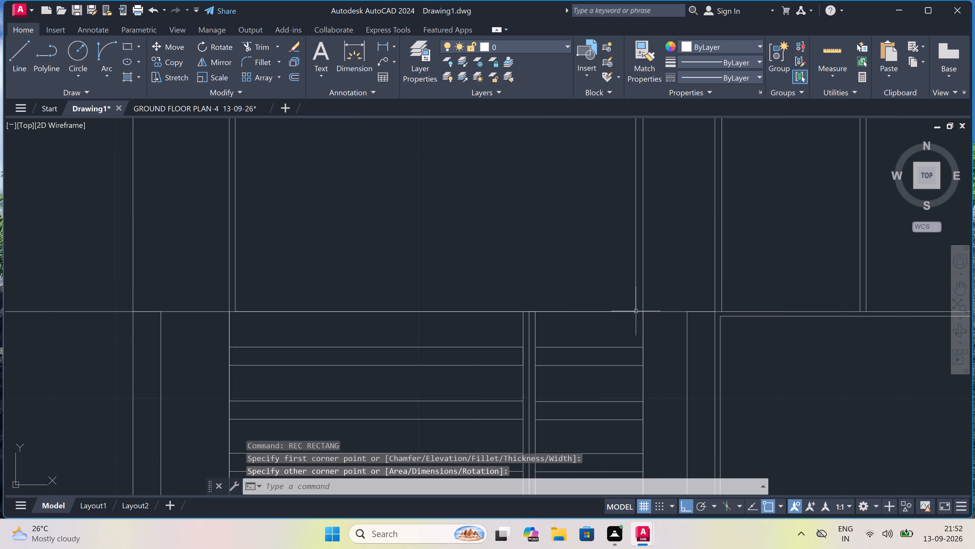
pyautogui.scroll(-3, 636, 311)
pyautogui.press('space')
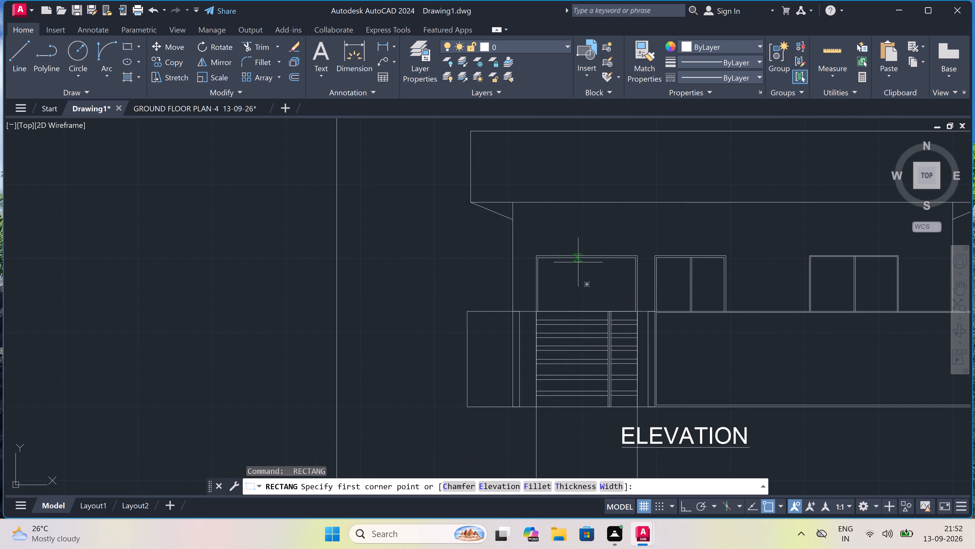
pyautogui.press('Escape')
# Draw the open door leaf: a sloping line from the inner frame's upper-left corner towards the opposite side, continued vertically to the base line.
pyautogui.press('l')
pyautogui.press('space')
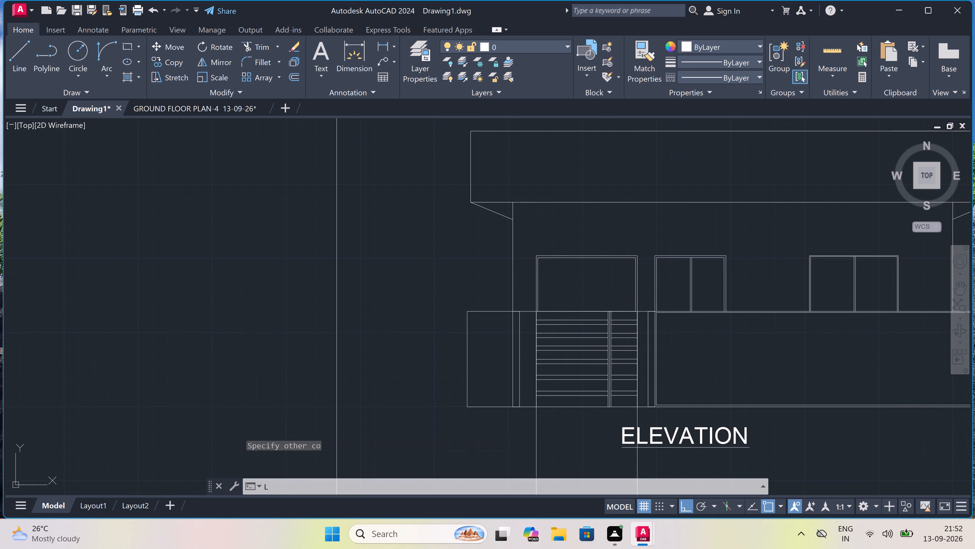
pyautogui.scroll(1, 585, 261)
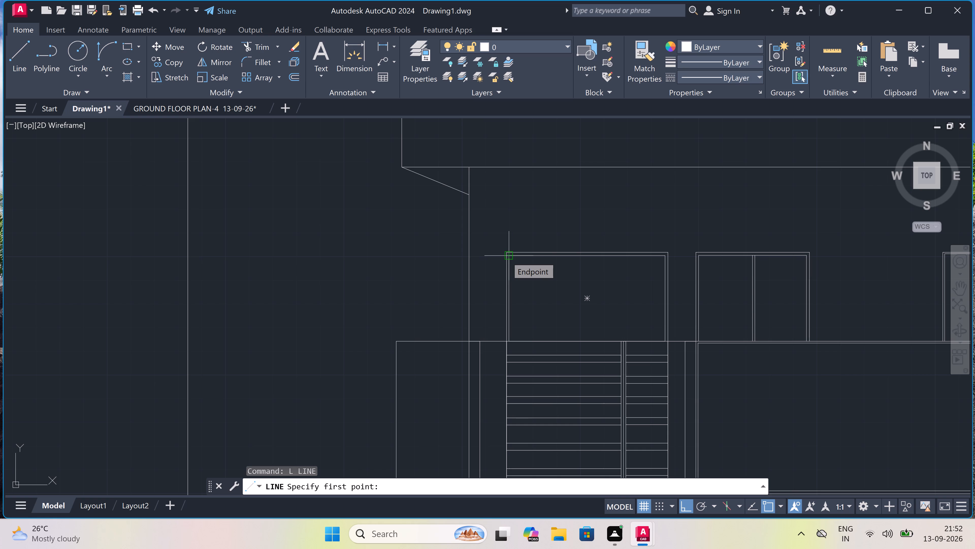
pyautogui.scroll(-4, 506, 257)
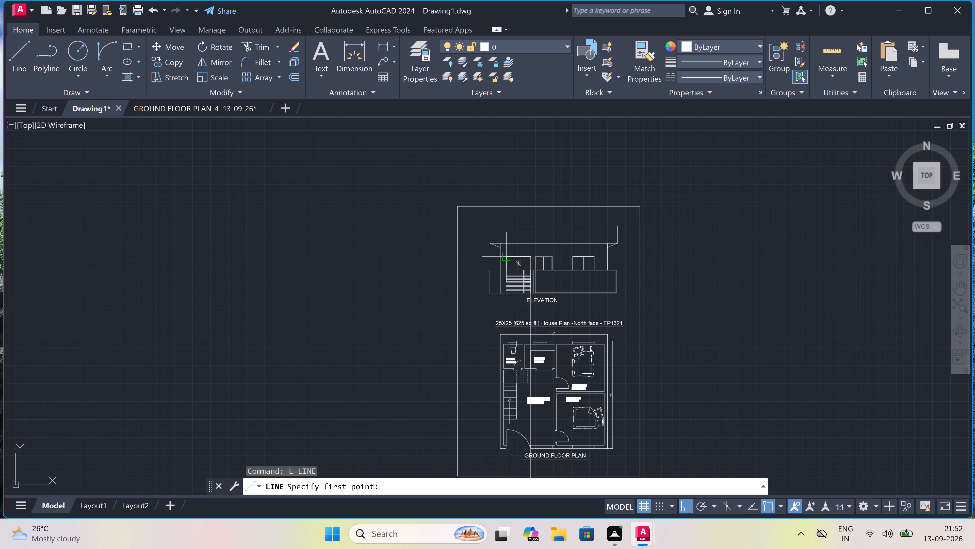
pyautogui.scroll(2, 506, 257)
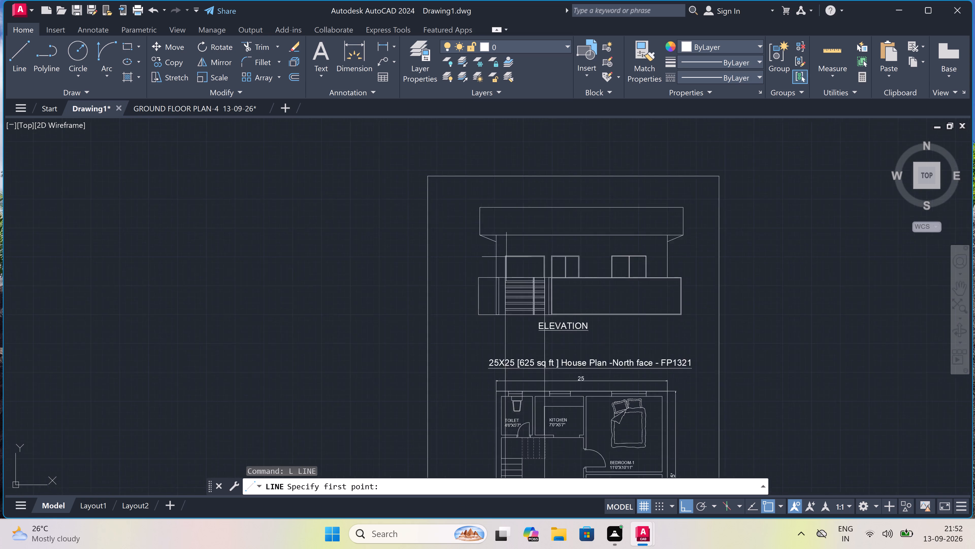
pyautogui.scroll(3, 506, 257)
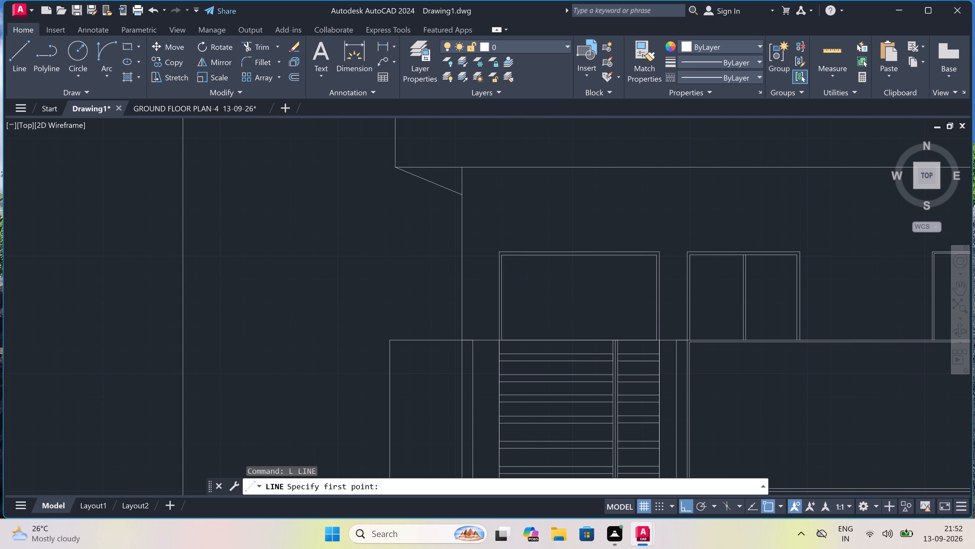
pyautogui.scroll(2, 506, 257)
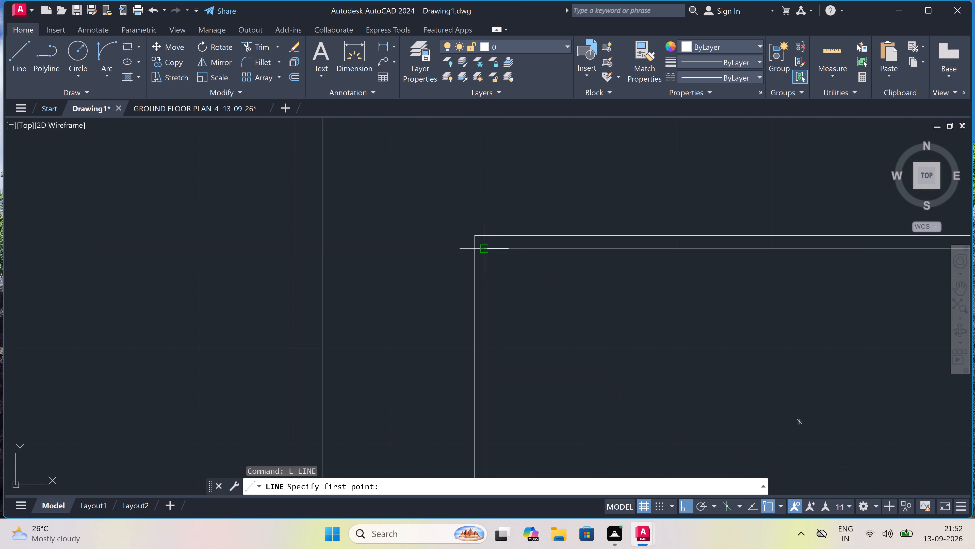
pyautogui.moveTo(482, 251); pyautogui.dragTo(505, 255)
pyautogui.press('F8')
pyautogui.scroll(-3, 757, 300)
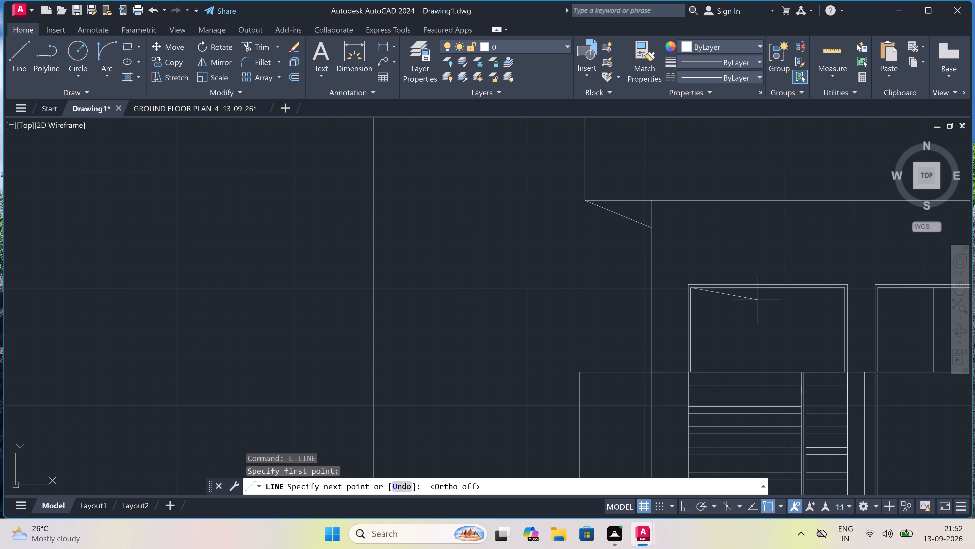
pyautogui.scroll(1, 841, 308)
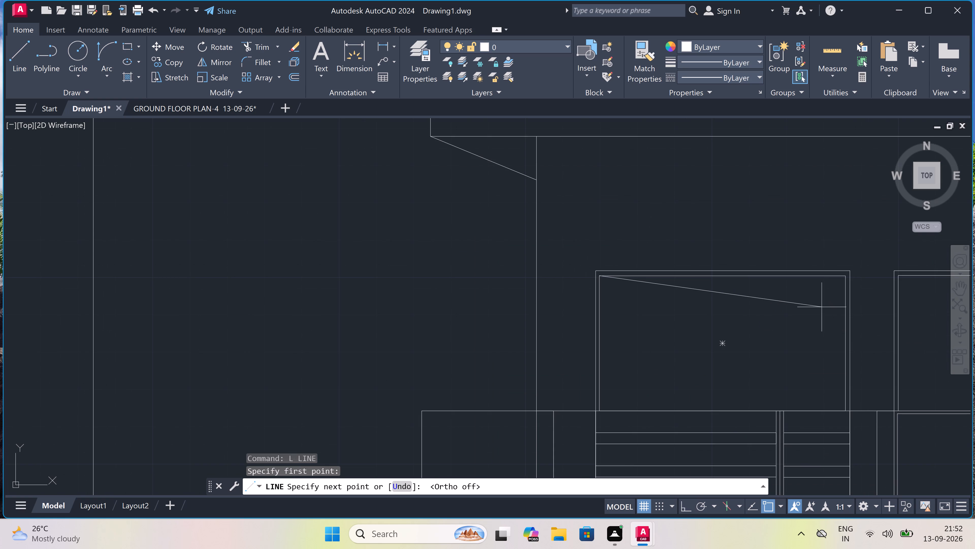
pyautogui.click(823, 306)
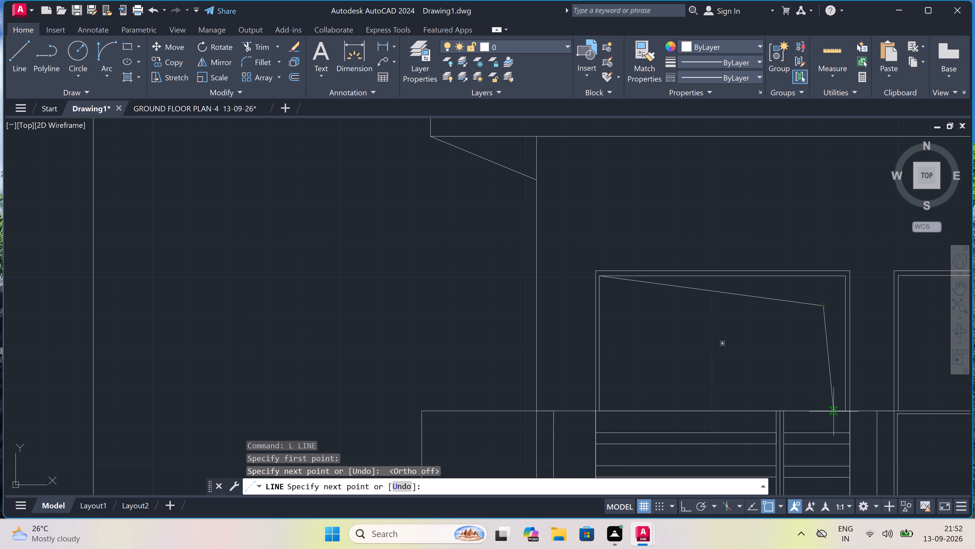
pyautogui.press('F8')
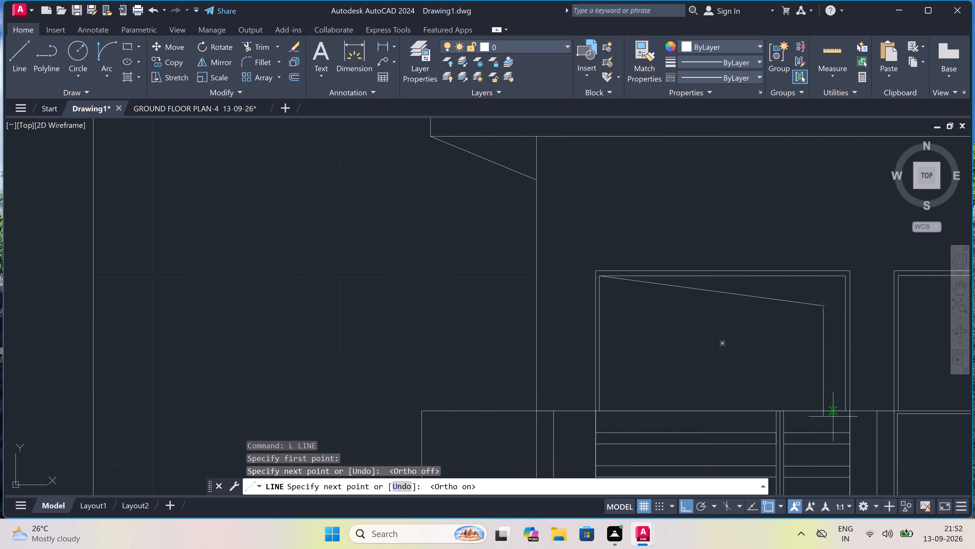
pyautogui.click(825, 409)
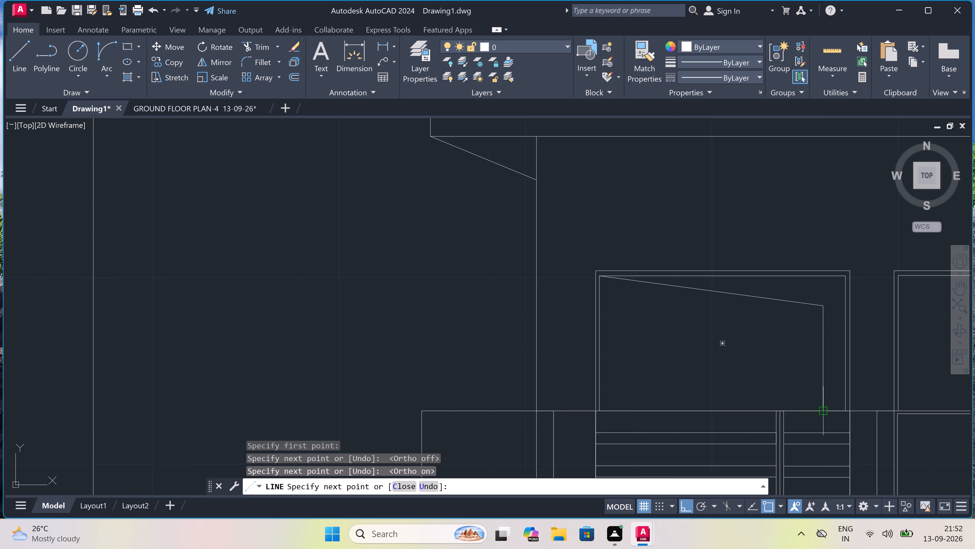
pyautogui.press('Escape')
# Erase the two vertical construction lines running between the elevation and the ground floor plan.
pyautogui.scroll(-4, 746, 309)
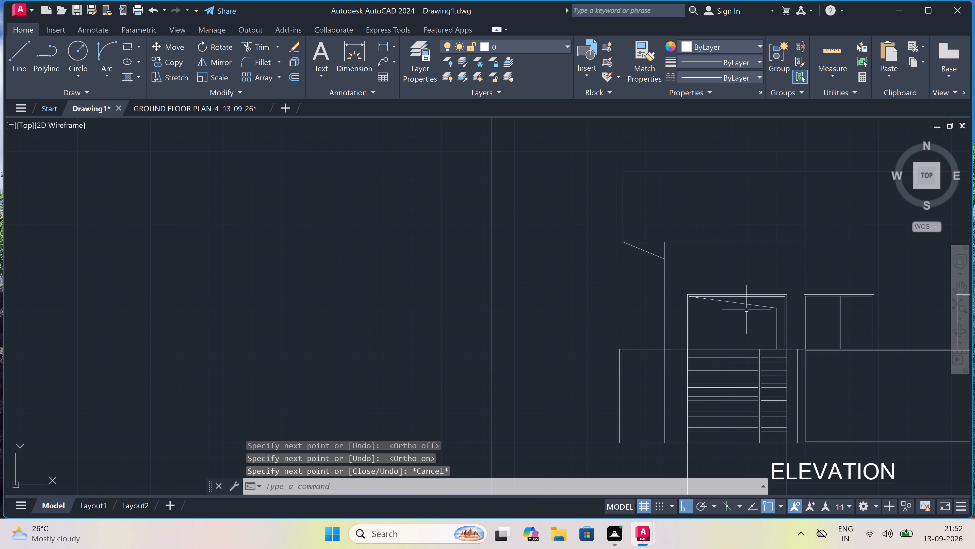
pyautogui.scroll(-3, 747, 310)
pyautogui.scroll(3, 761, 378)
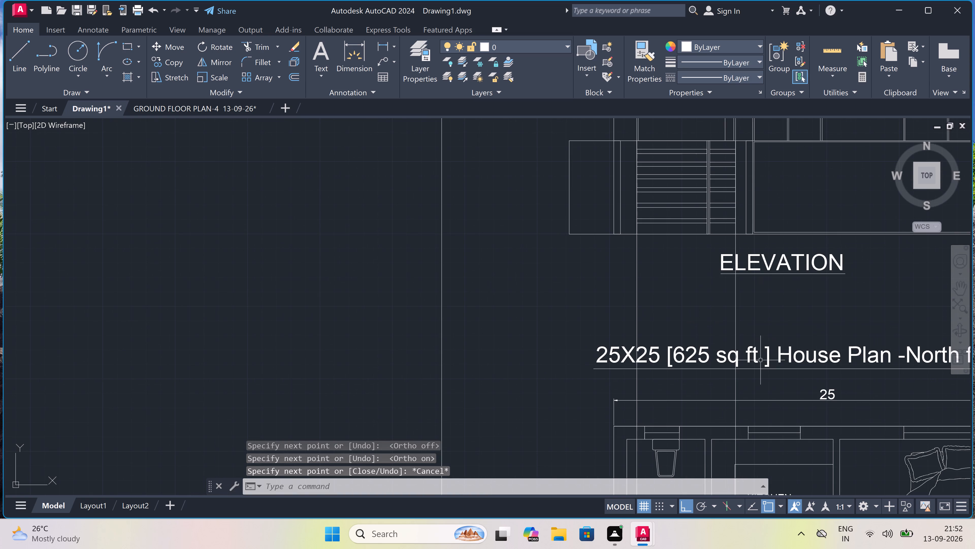
pyautogui.scroll(2, 760, 312)
pyautogui.moveTo(742, 283); pyautogui.dragTo(709, 295)
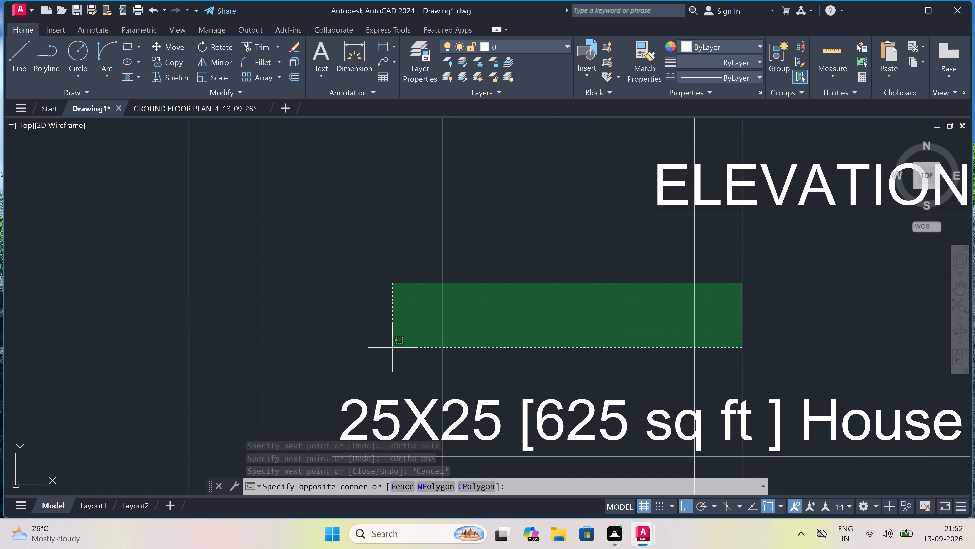
pyautogui.moveTo(278, 351); pyautogui.dragTo(281, 351)
pyautogui.press('Delete')
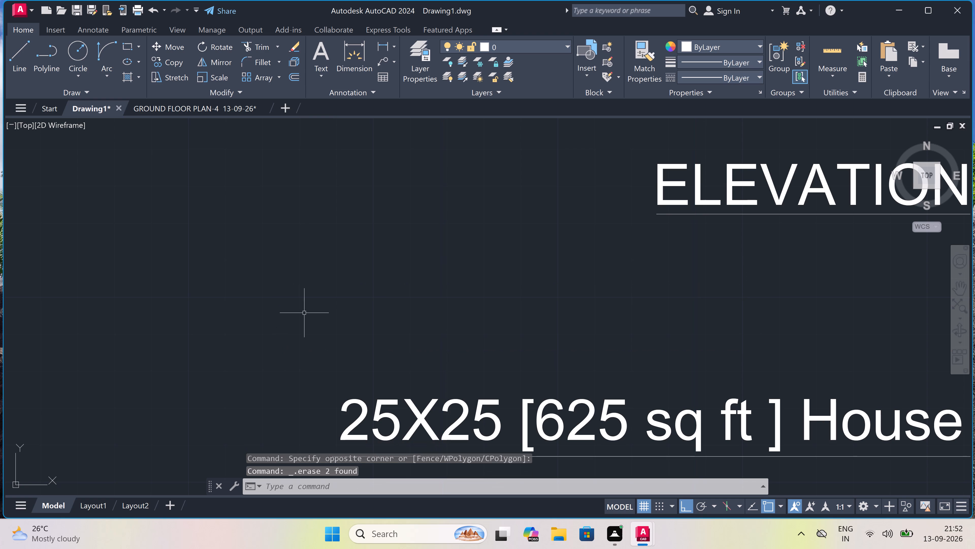
# Examine the whole sheet and the elevation's door frame and leaf beside the windows.
pyautogui.scroll(-5, 368, 287)
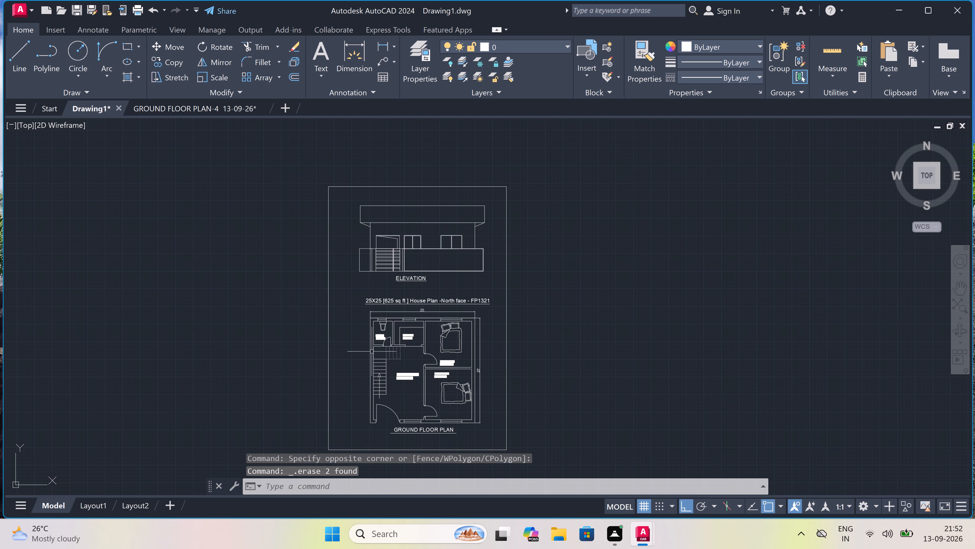
pyautogui.scroll(4, 368, 218)
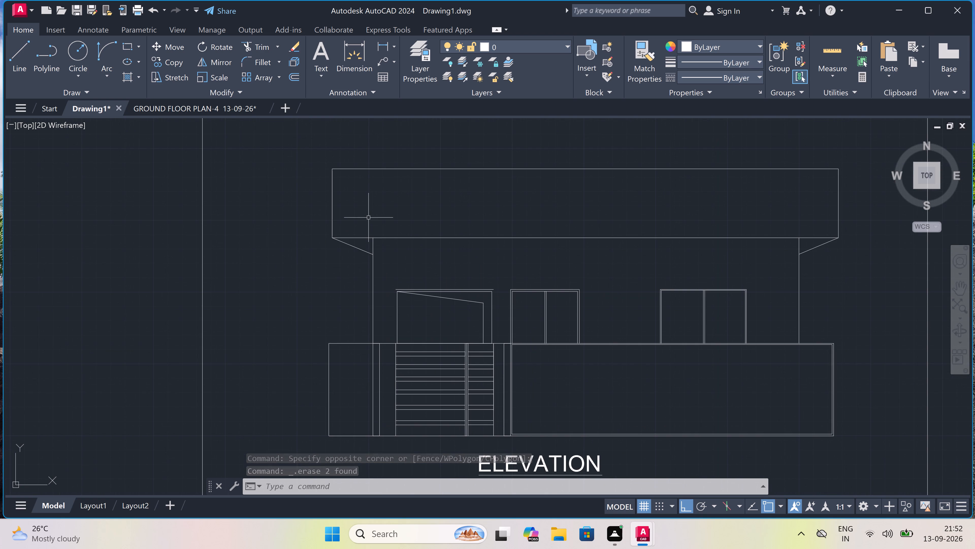
pyautogui.scroll(-1, 368, 218)
pyautogui.scroll(4, 413, 251)
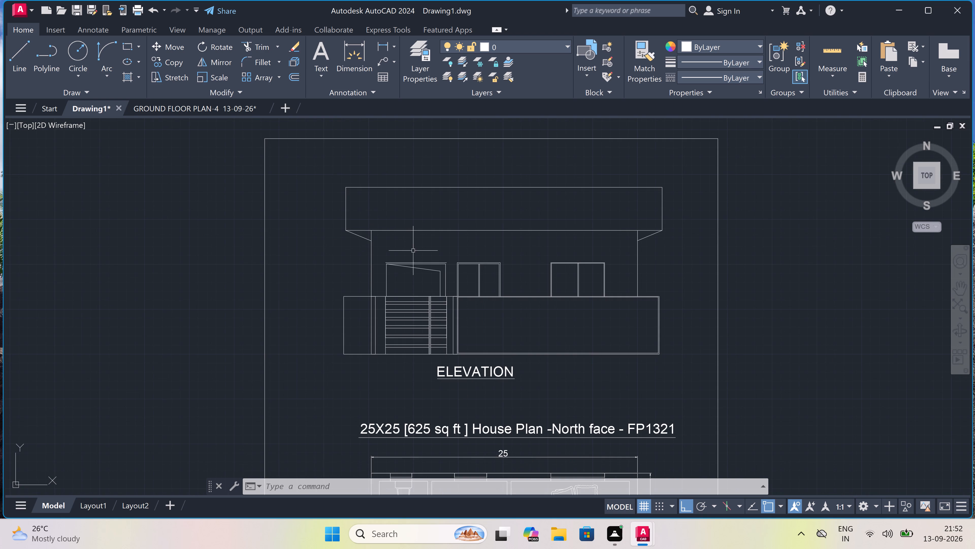
pyautogui.scroll(-1, 431, 257)
pyautogui.scroll(-1, 451, 295)
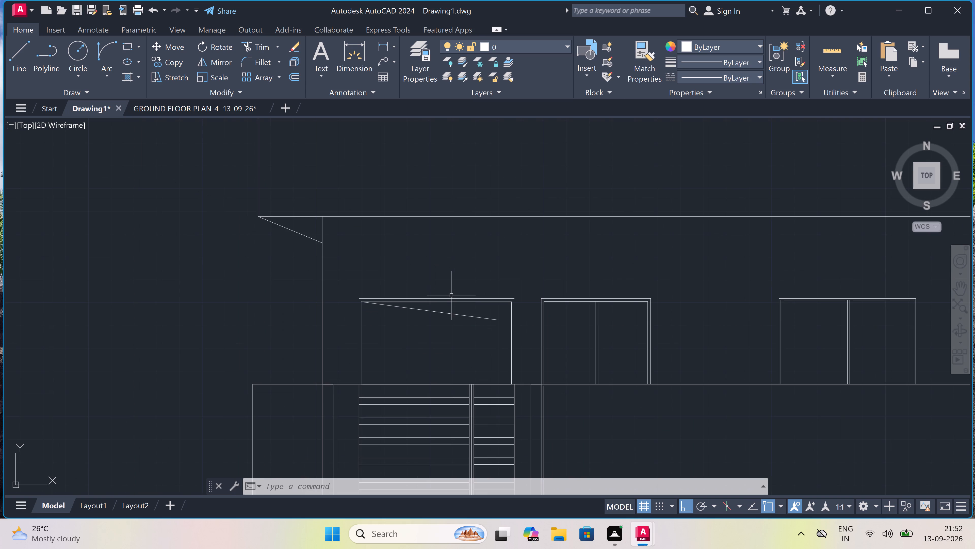
# Draw the door's left outer frame line in the elevation, from the left end of its top line down to the horizontal line above the steps.
pyautogui.scroll(1, 397, 355)
pyautogui.press('l')
pyautogui.press('space')
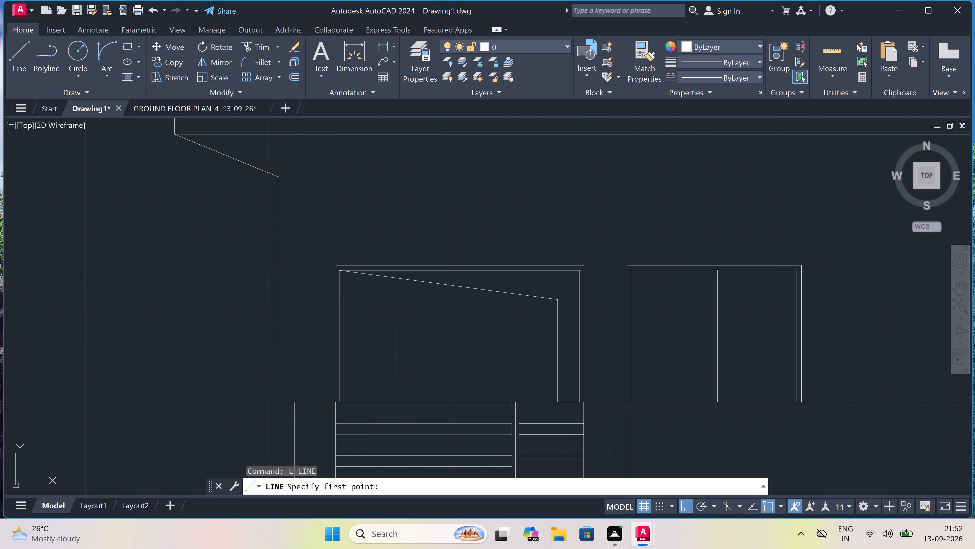
pyautogui.scroll(3, 333, 271)
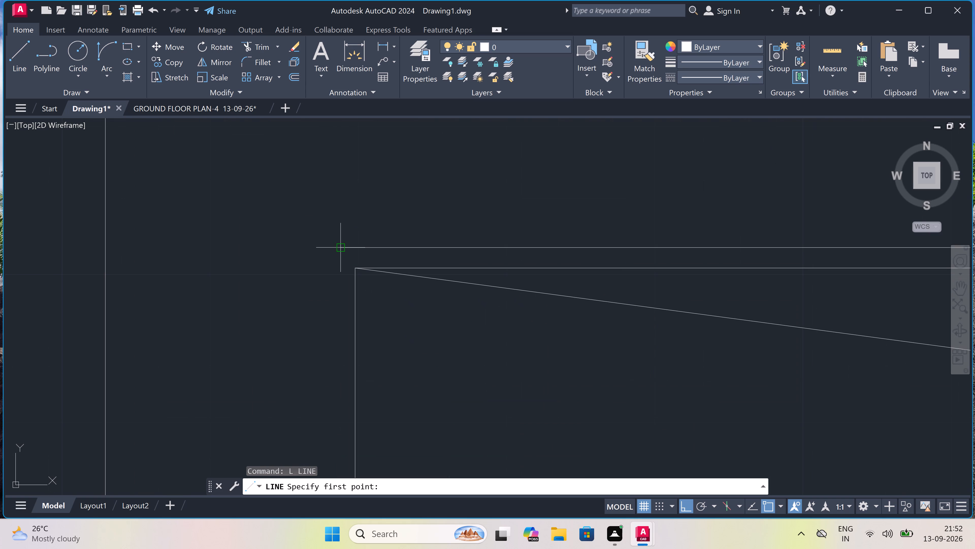
pyautogui.moveTo(341, 248); pyautogui.dragTo(340, 277)
pyautogui.scroll(-4, 340, 278)
pyautogui.scroll(-2, 340, 328)
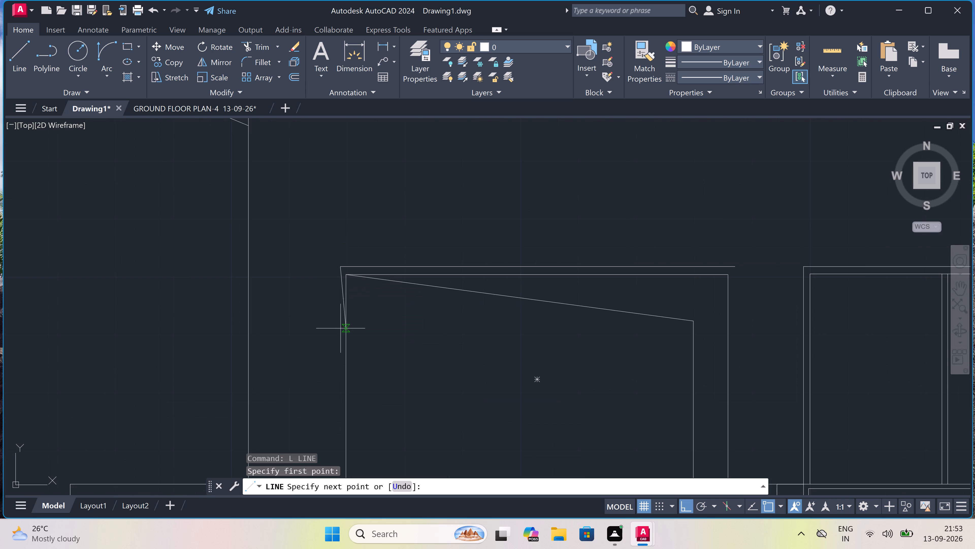
pyautogui.scroll(-2, 340, 328)
pyautogui.scroll(4, 339, 373)
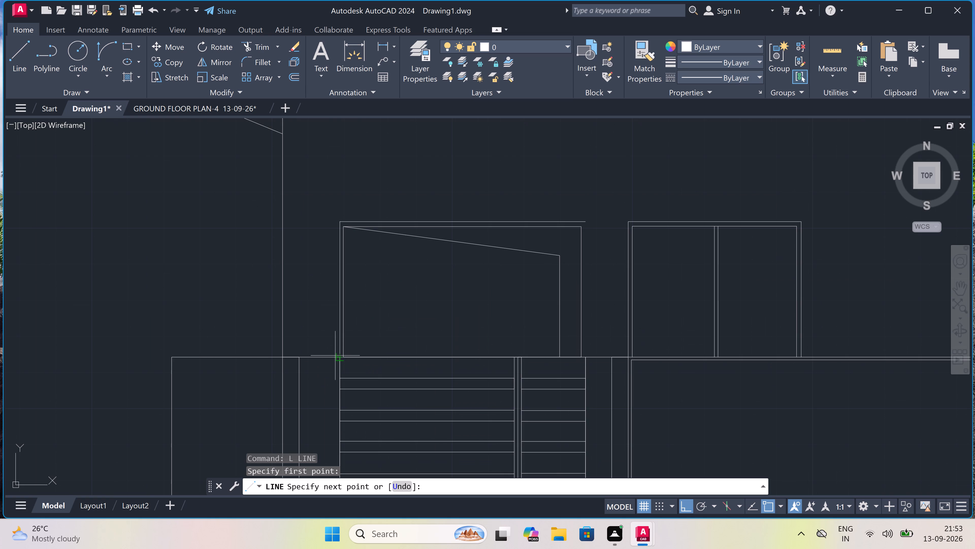
pyautogui.scroll(3, 335, 356)
pyautogui.click(350, 366)
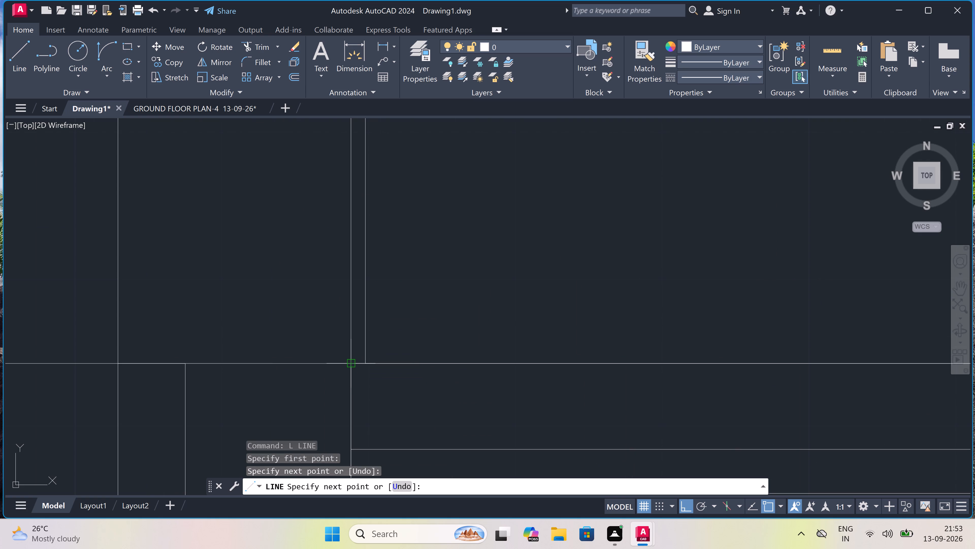
pyautogui.press('Escape')
# Draw the door's right outer frame line from the top right corner of the steps up to the right end of the door's top line.
pyautogui.scroll(-5, 347, 365)
pyautogui.press('space')
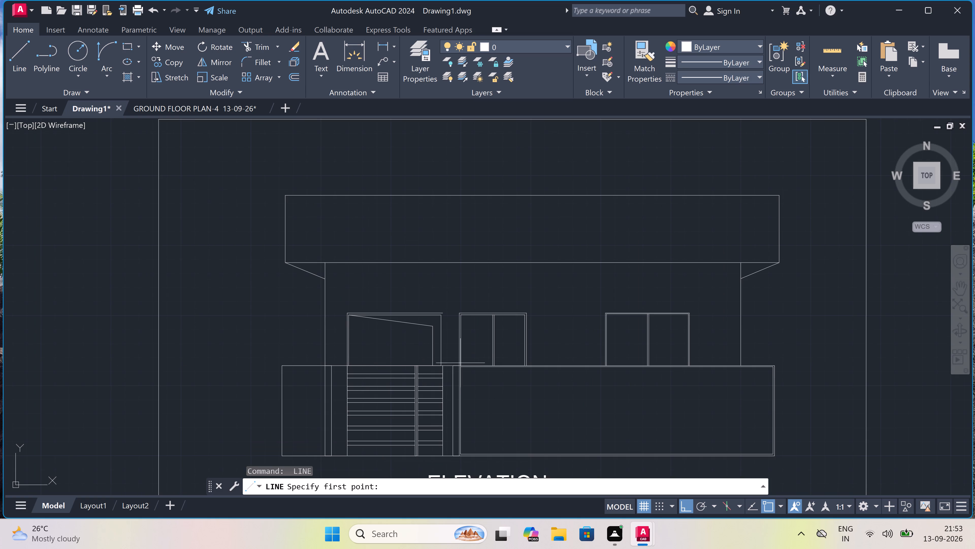
pyautogui.scroll(2, 458, 363)
pyautogui.scroll(3, 414, 367)
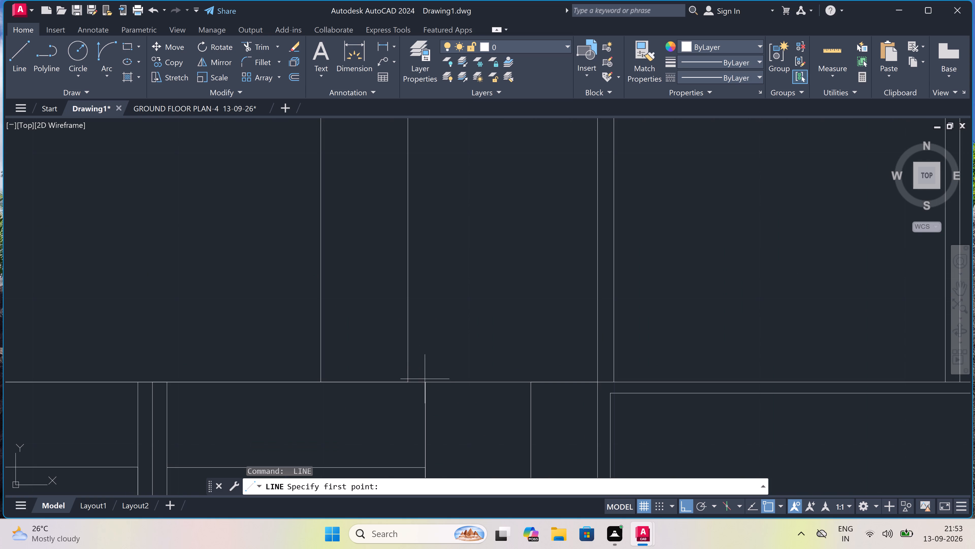
pyautogui.click(424, 382)
pyautogui.scroll(-4, 431, 323)
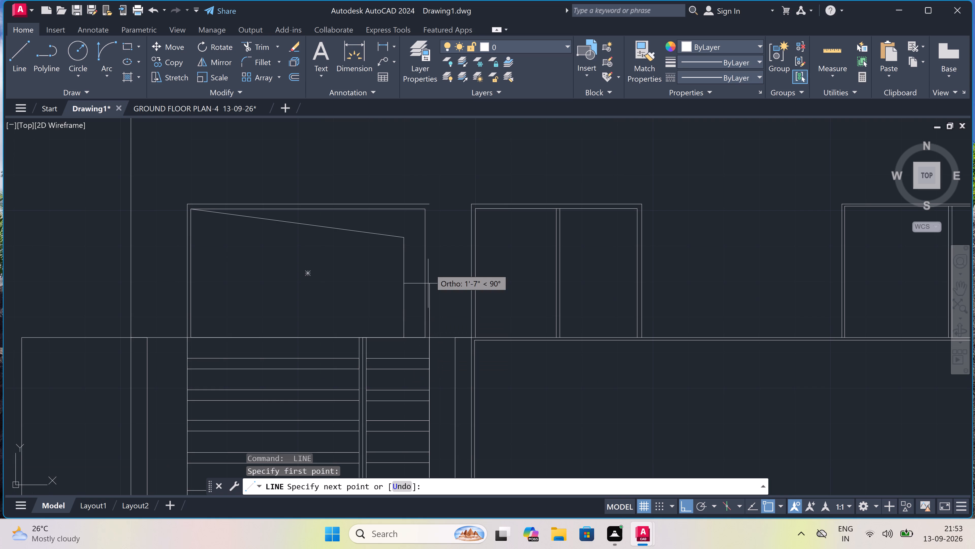
pyautogui.scroll(3, 430, 191)
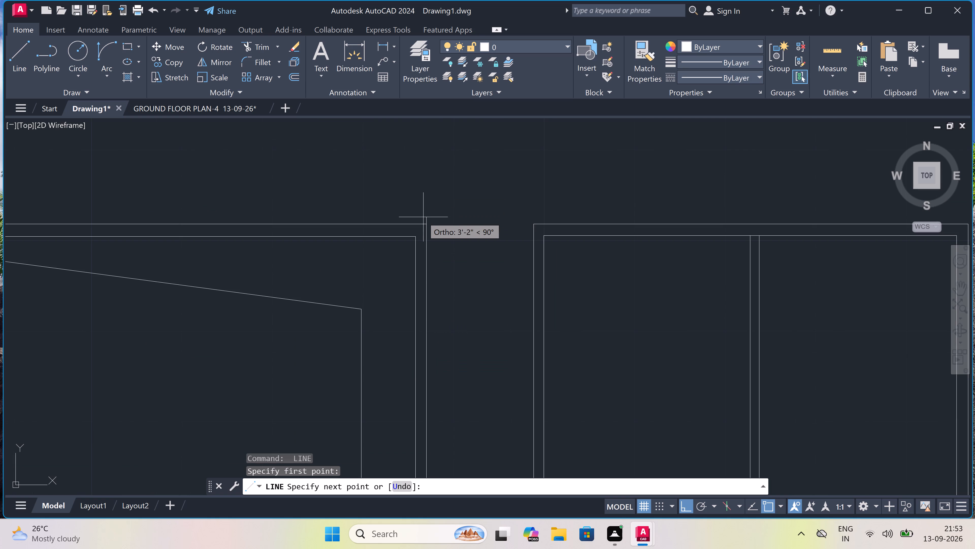
pyautogui.click(427, 224)
pyautogui.press('Escape')
pyautogui.scroll(-3, 432, 219)
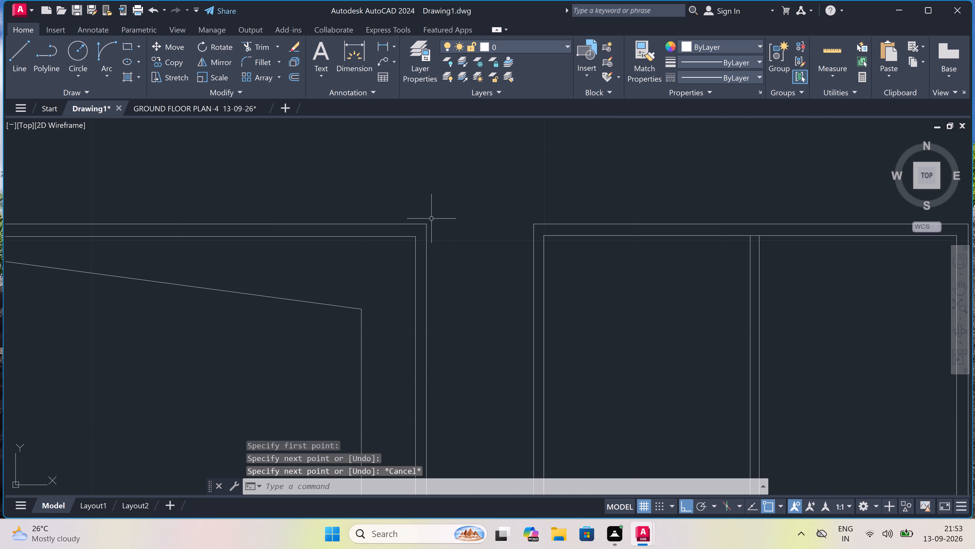
pyautogui.scroll(-1, 433, 219)
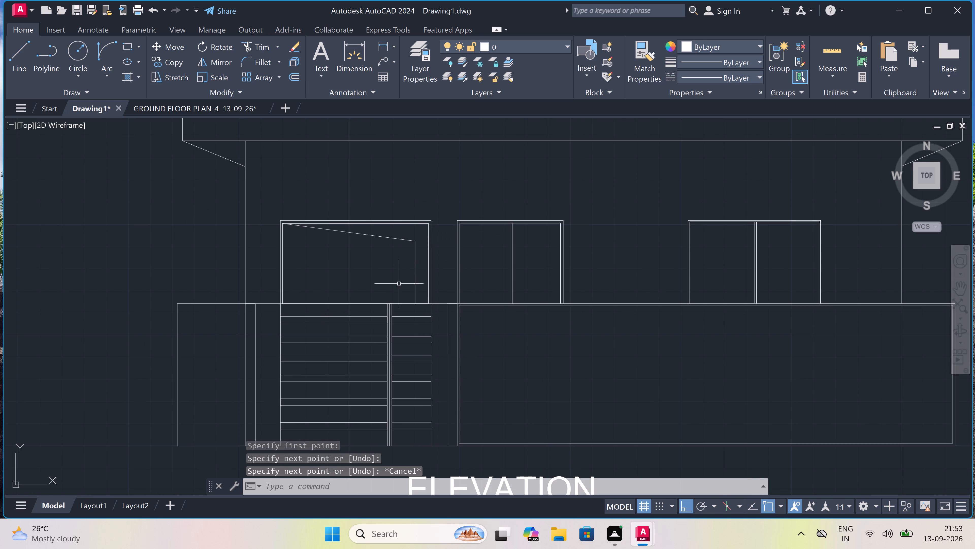
pyautogui.scroll(-2, 399, 284)
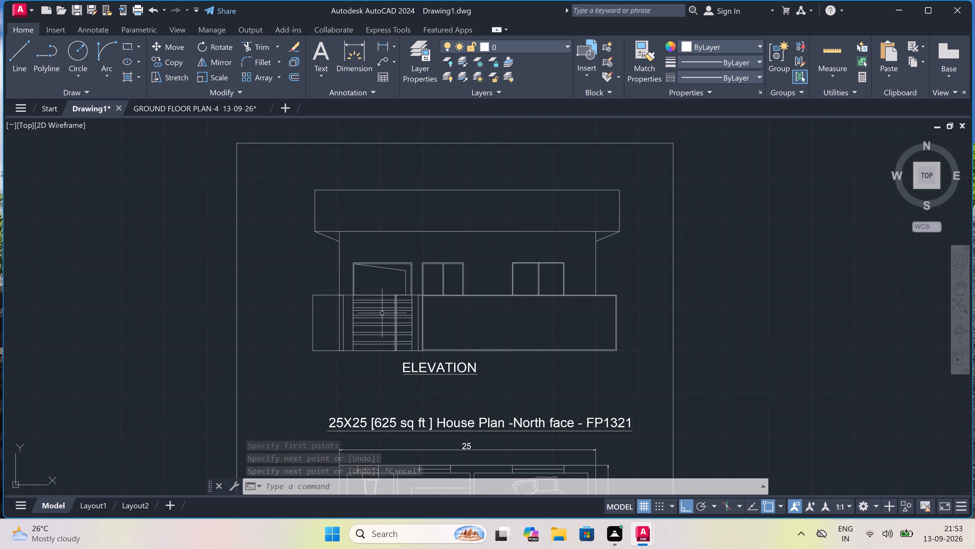
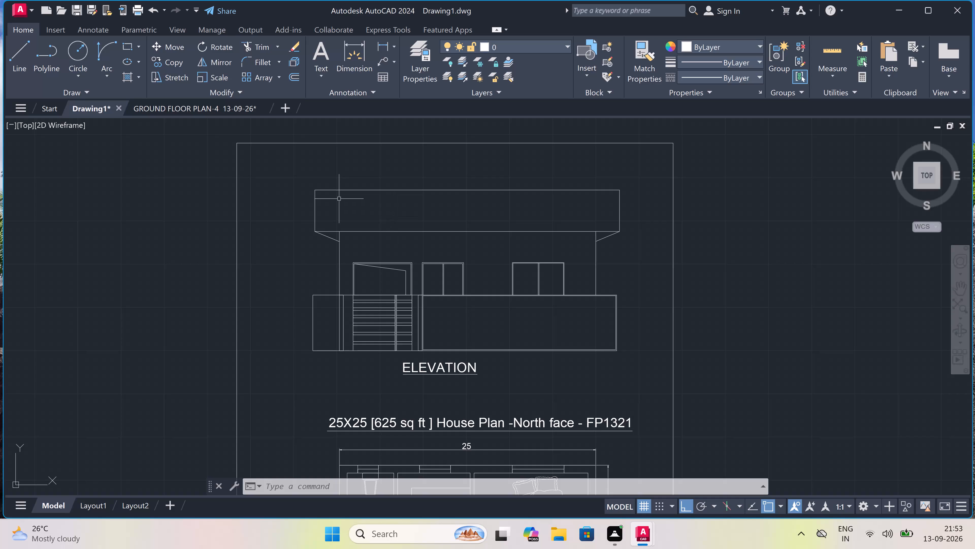
# Draw an inner line 2" above the roof band's bottom edge in the elevation, starting from its bottom left corner and ending at its right edge.
pyautogui.scroll(5, 320, 189)
pyautogui.scroll(-1, 320, 189)
pyautogui.press('l')
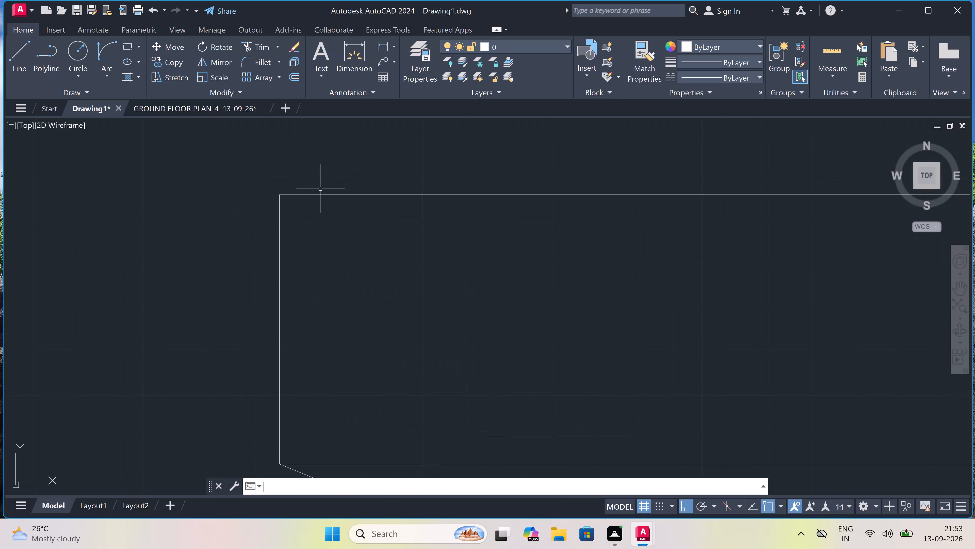
pyautogui.press('space')
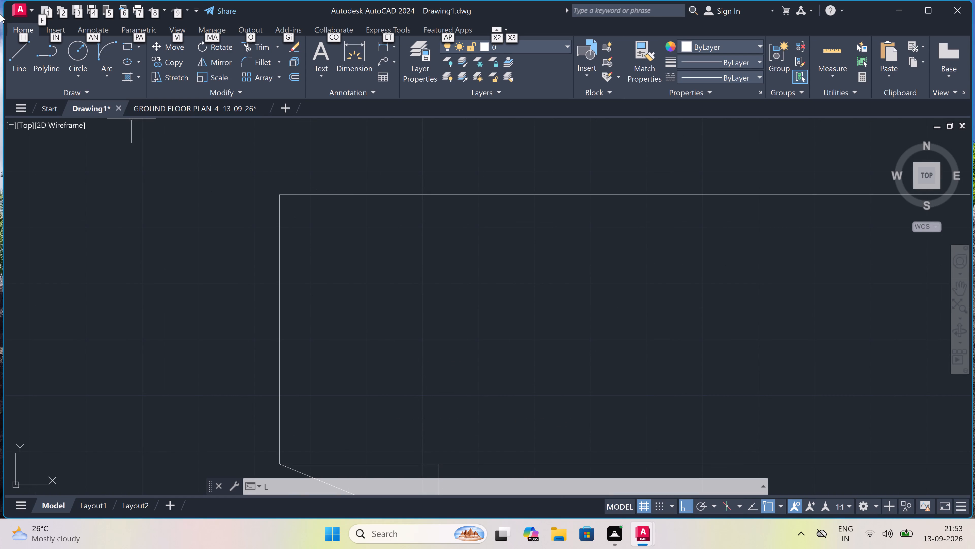
pyautogui.press('Escape')
pyautogui.press('l')
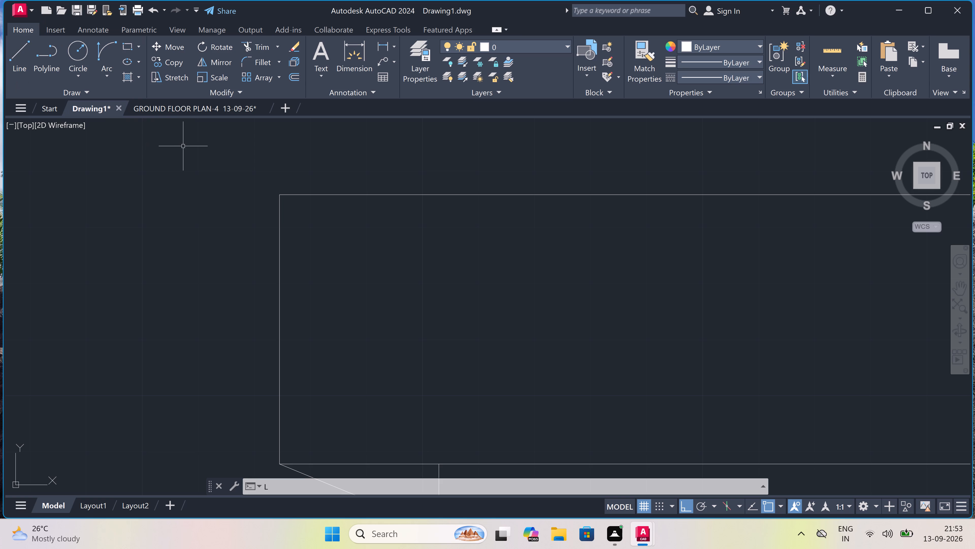
pyautogui.press('space')
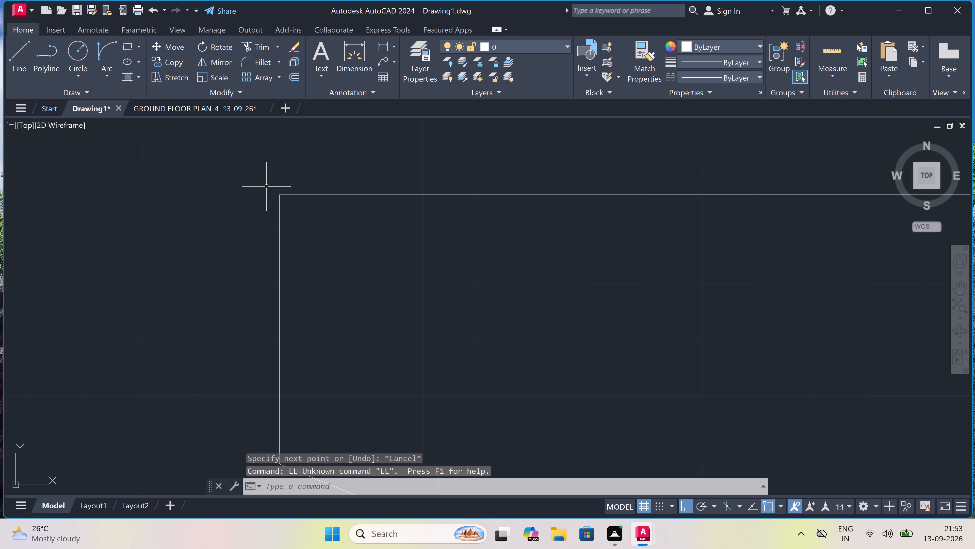
pyautogui.press('l')
pyautogui.press('space')
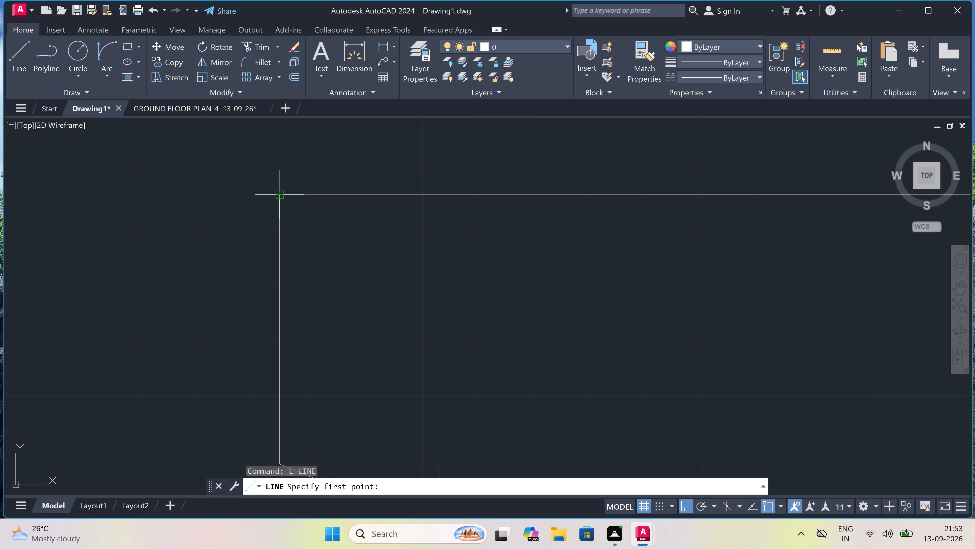
pyautogui.scroll(-3, 281, 195)
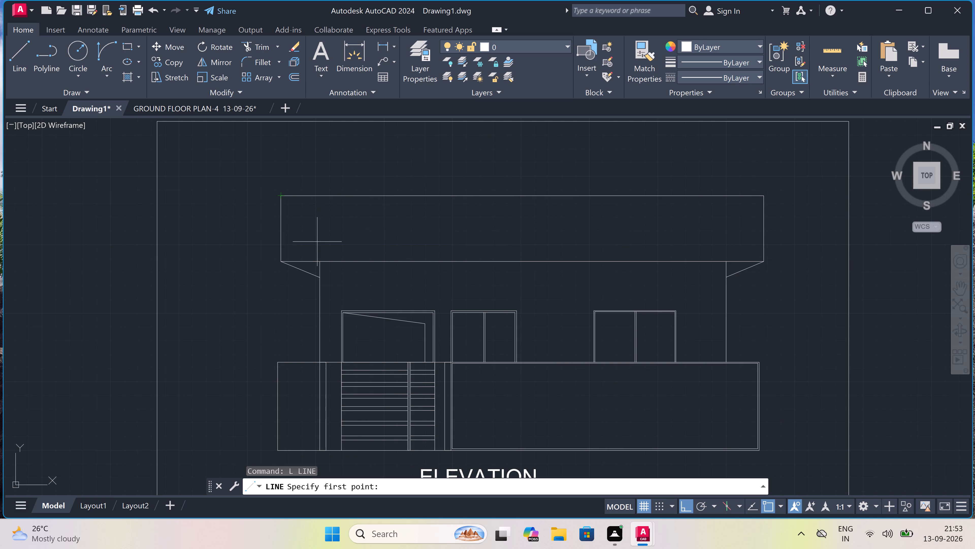
pyautogui.scroll(2, 301, 260)
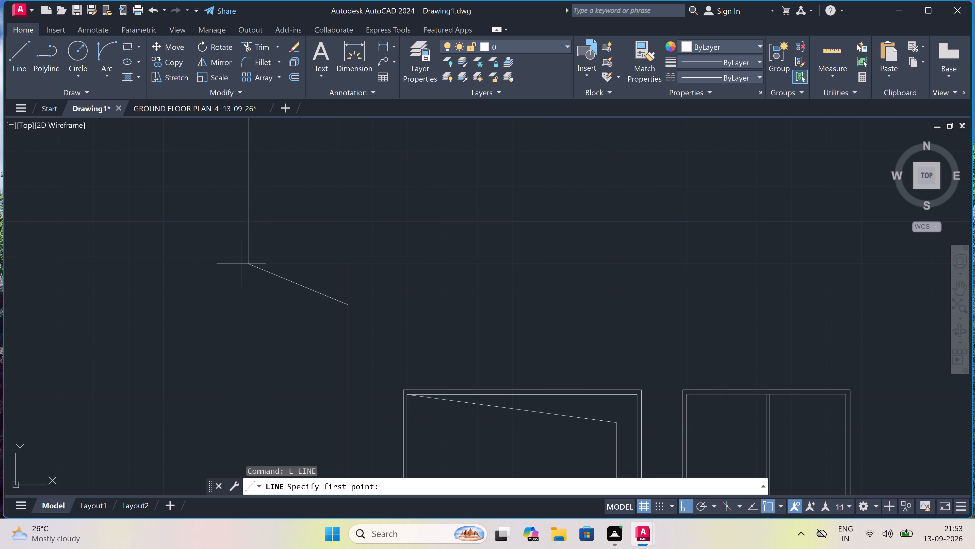
pyautogui.click(251, 264)
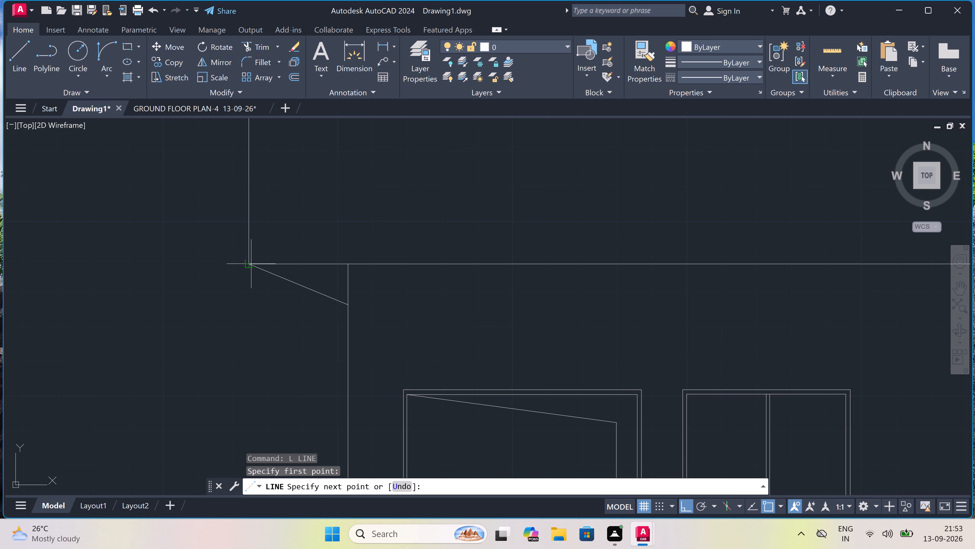
pyautogui.write('2"')
pyautogui.press('space')
pyautogui.scroll(-3, 267, 206)
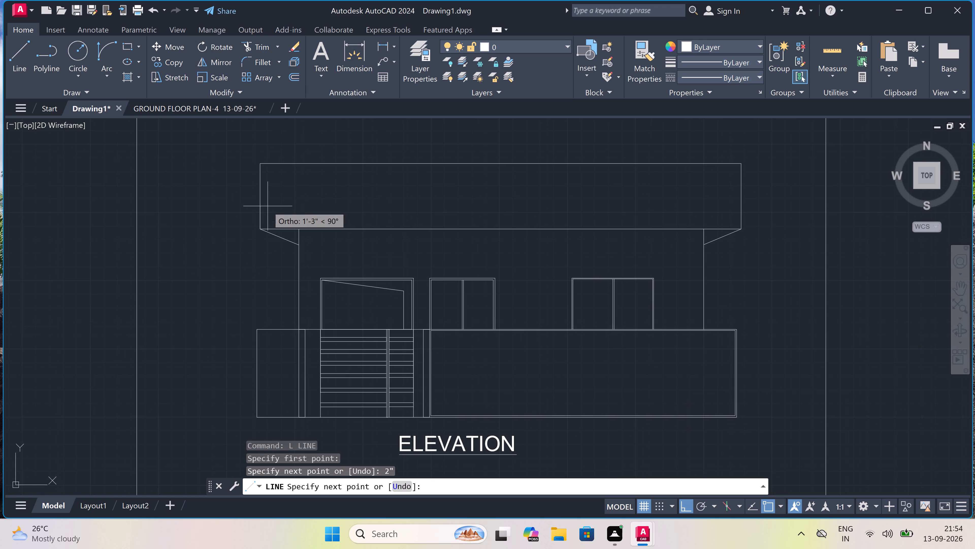
pyautogui.scroll(1, 774, 227)
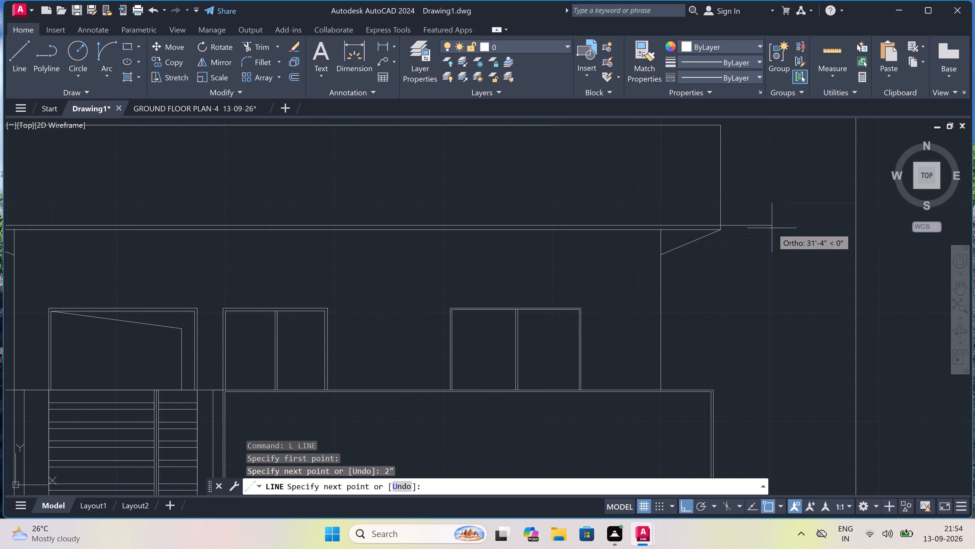
pyautogui.scroll(3, 683, 217)
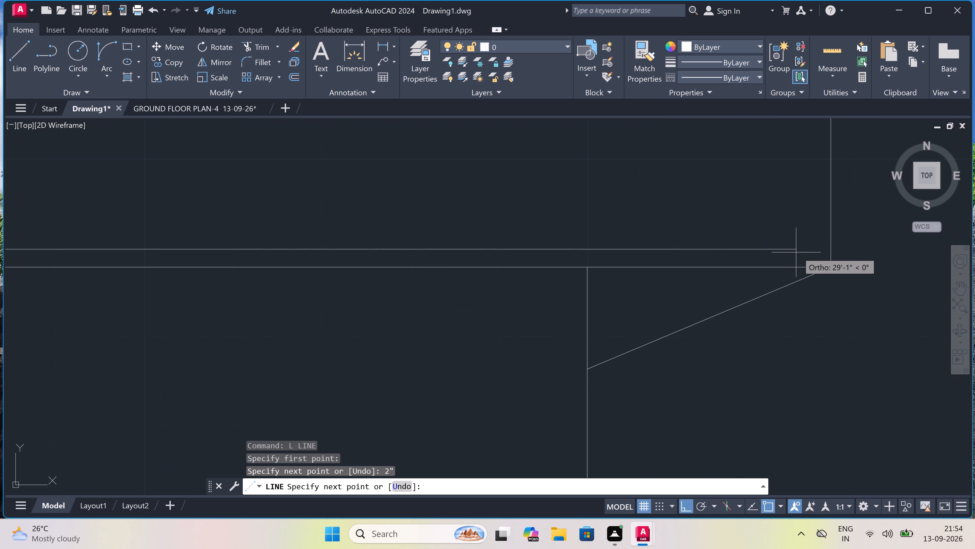
pyautogui.click(831, 248)
# Continue the line with a vertical 2" inside the roof band's right edge, running up to its top edge.
pyautogui.scroll(-3, 830, 248)
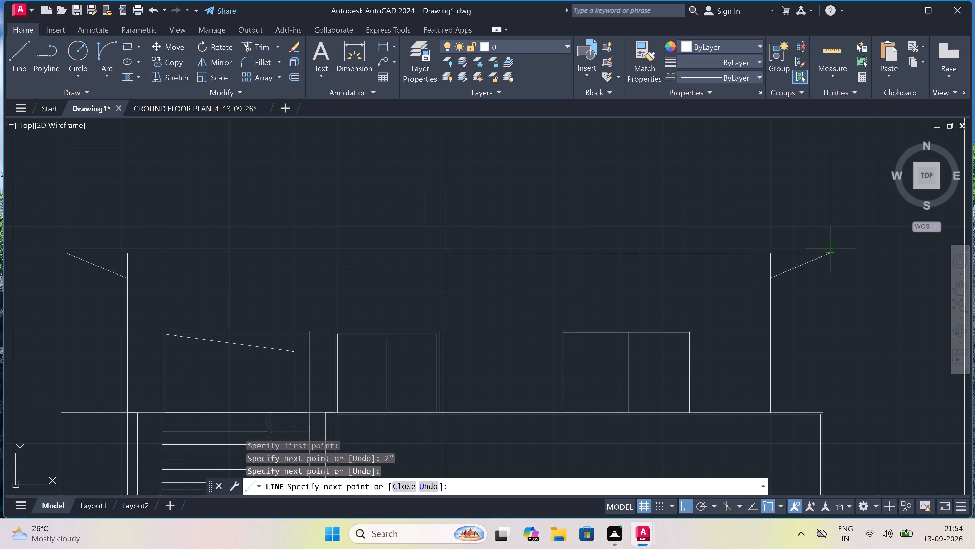
pyautogui.scroll(1, 823, 249)
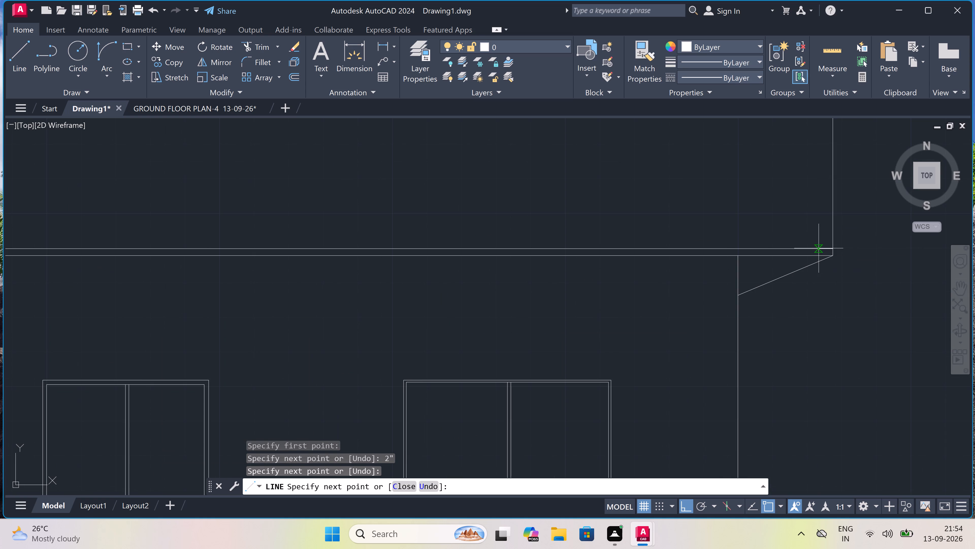
pyautogui.write('2"')
pyautogui.press('space')
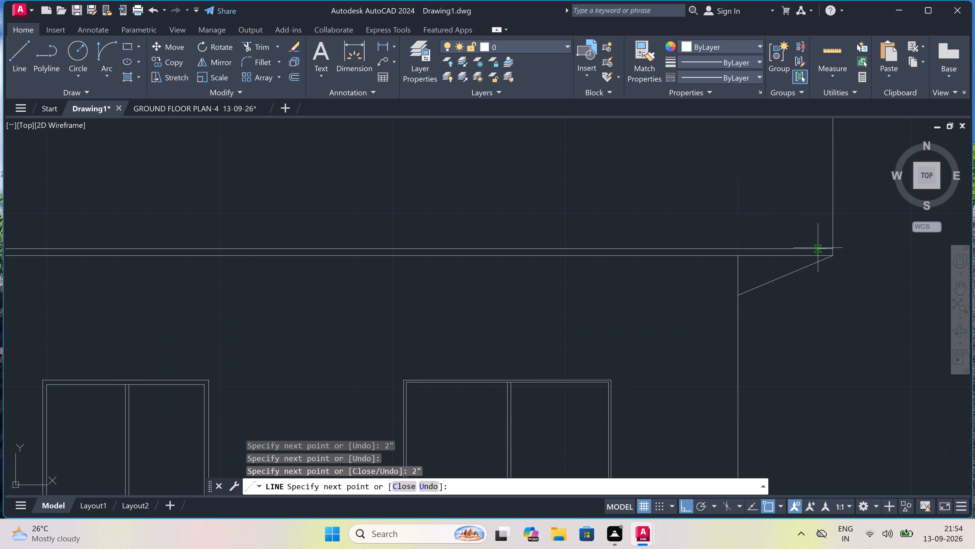
pyautogui.scroll(-4, 818, 248)
pyautogui.scroll(4, 809, 218)
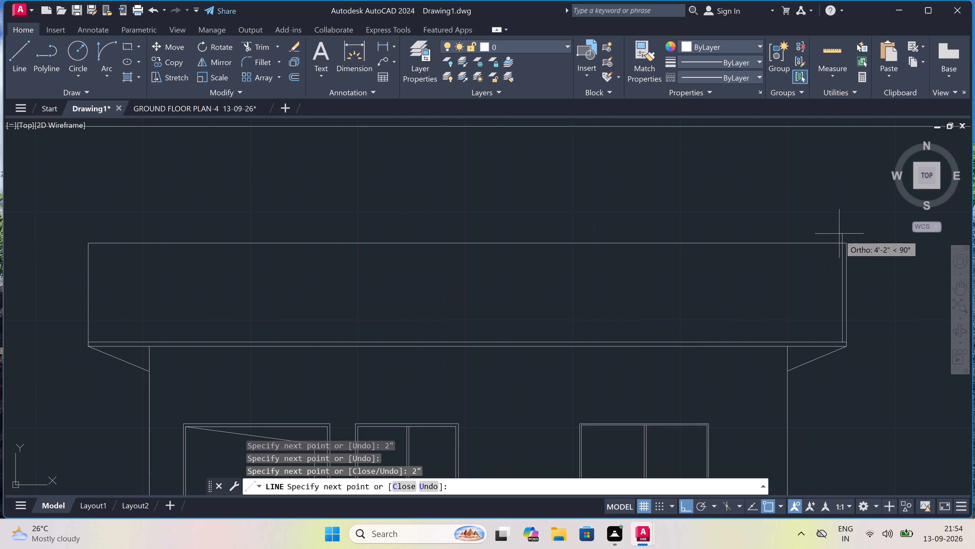
pyautogui.click(839, 244)
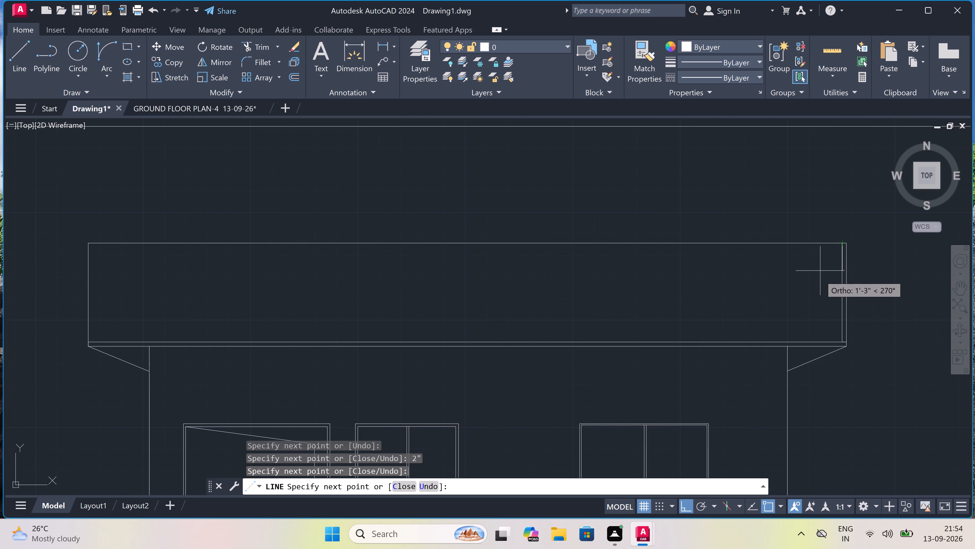
# Continue the line with a horizontal 2" below the roof band's top edge, running to its left edge.
pyautogui.write('2"')
pyautogui.press('space')
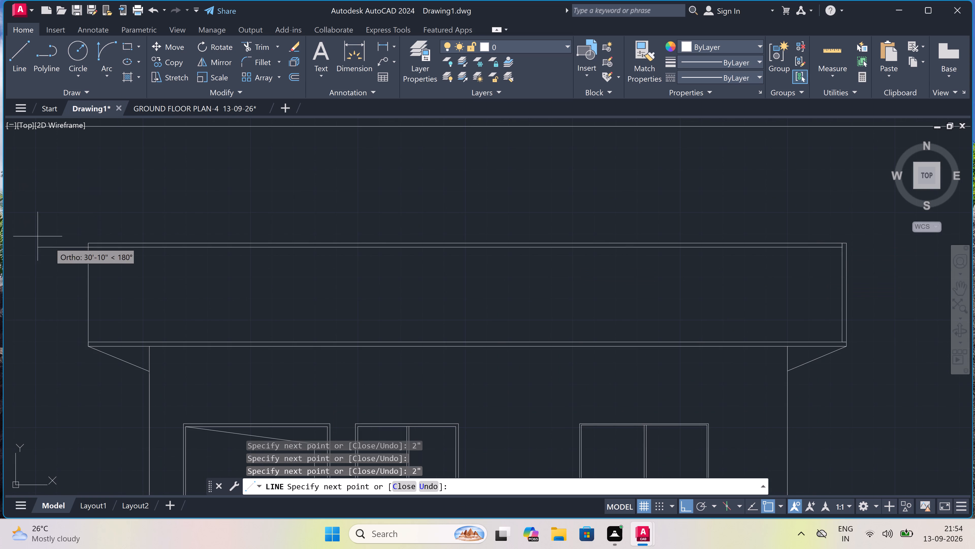
pyautogui.scroll(3, 61, 246)
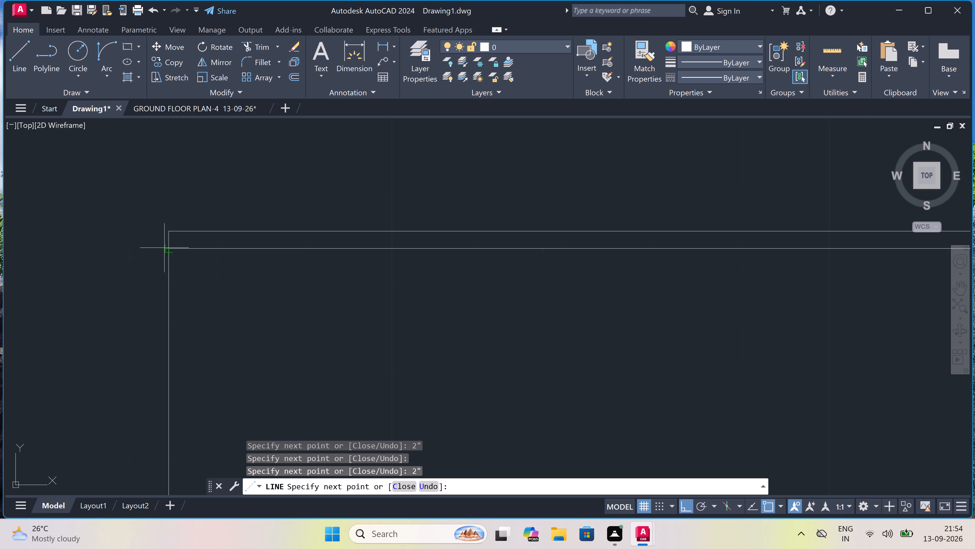
pyautogui.click(166, 249)
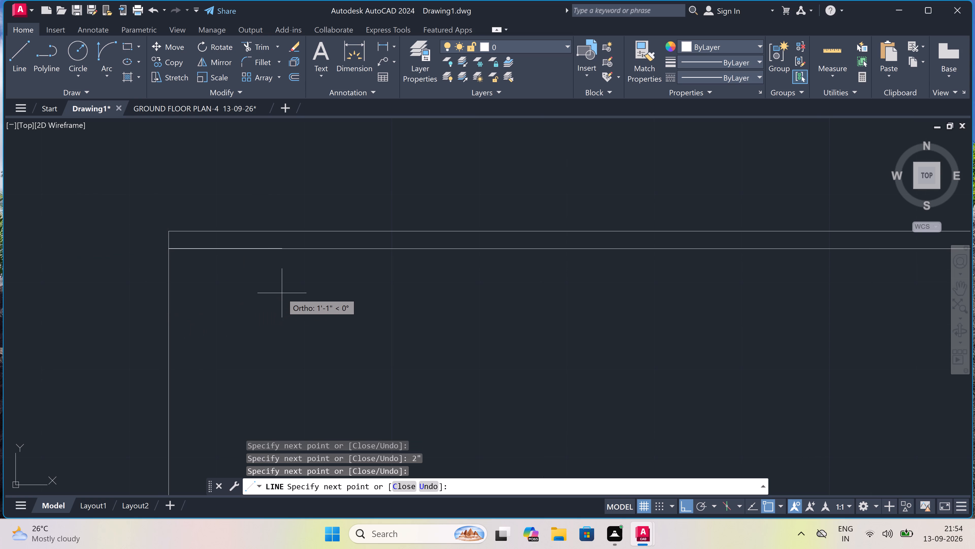
# Complete the roof band's inner outline with a vertical 2" inside the left edge, down to the lower inner line.
pyautogui.write('2"')
pyautogui.press('space')
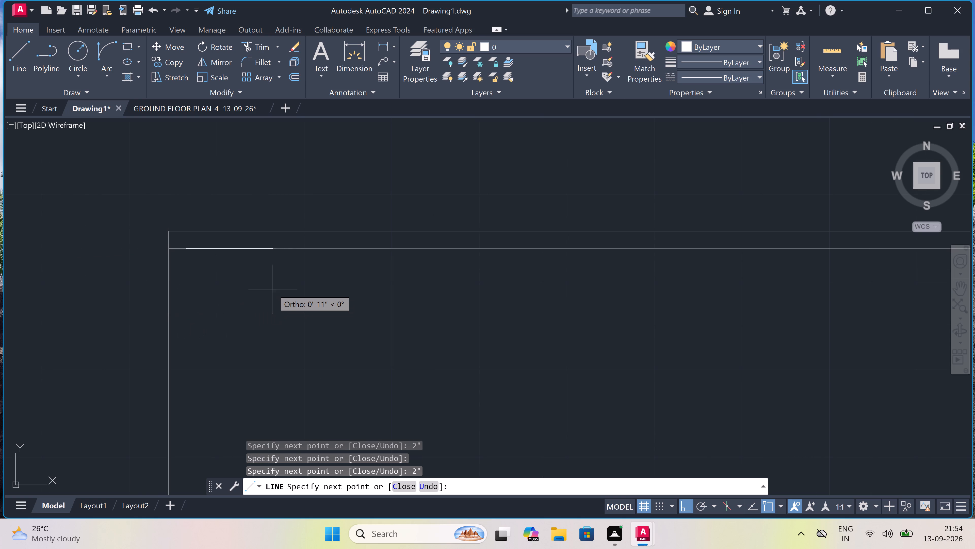
pyautogui.scroll(-5, 275, 291)
pyautogui.scroll(4, 256, 328)
pyautogui.scroll(-2, 255, 329)
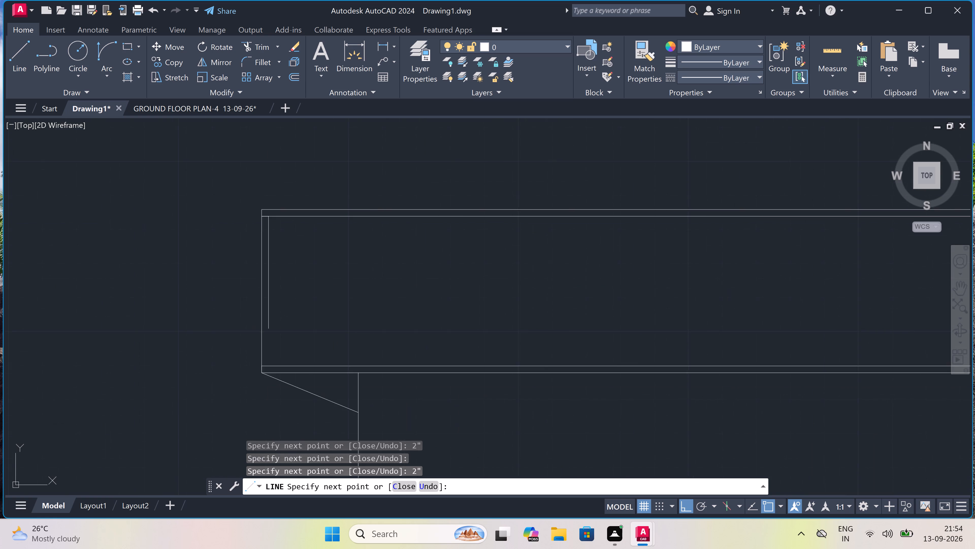
pyautogui.scroll(3, 270, 354)
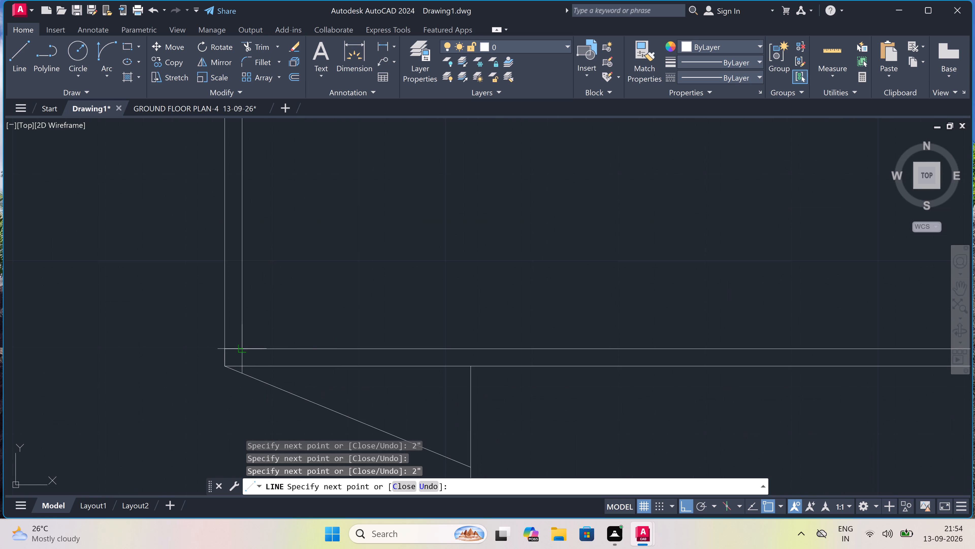
pyautogui.click(242, 351)
pyautogui.press('Escape')
# Trim the short line ends between the inner and outer outlines at the roof band's bottom left and top left corners.
pyautogui.write('TR')
pyautogui.press('space')
pyautogui.click(236, 350)
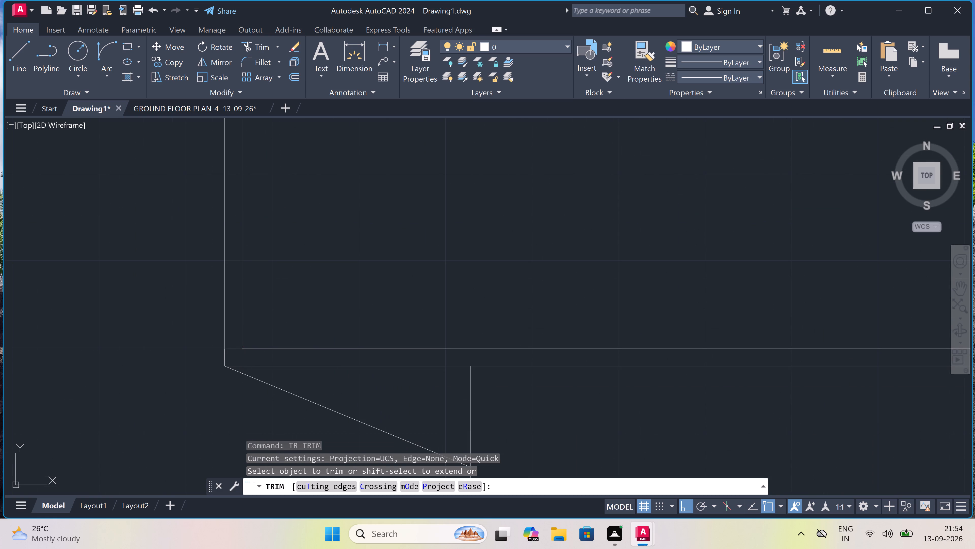
pyautogui.scroll(-3, 236, 350)
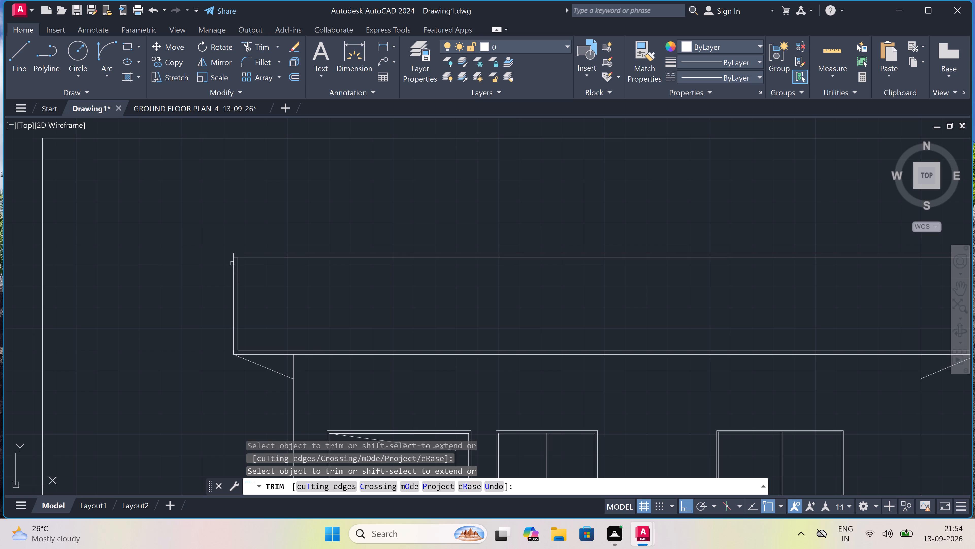
pyautogui.scroll(5, 233, 255)
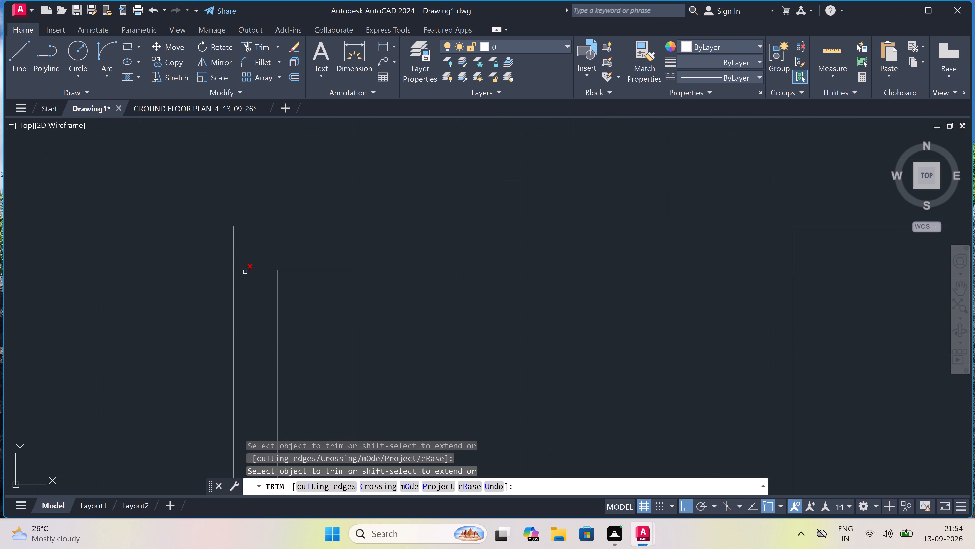
pyautogui.click(245, 272)
pyautogui.click(245, 271)
pyautogui.scroll(-5, 245, 270)
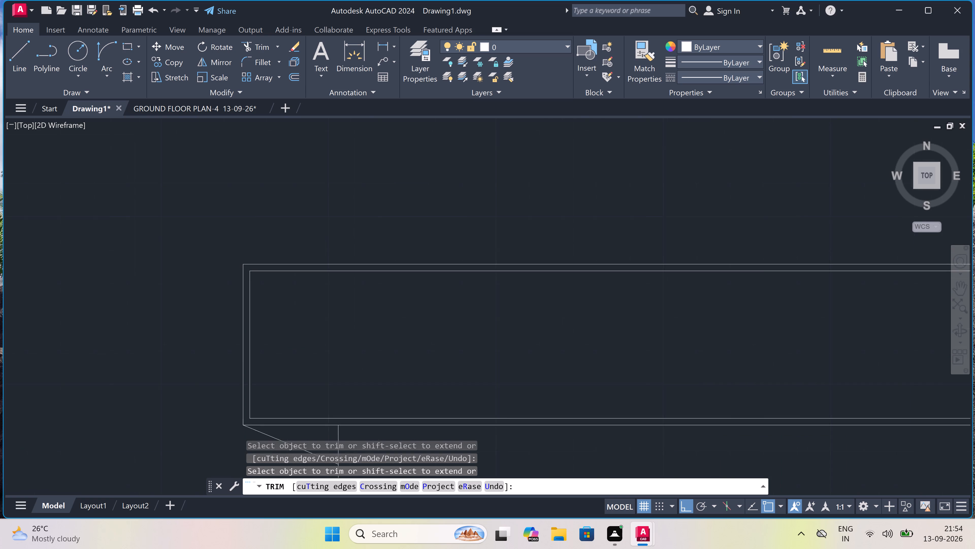
# Trim the short line ends between the inner and outer outlines at the roof band's bottom right and top right corners.
pyautogui.scroll(-3, 250, 269)
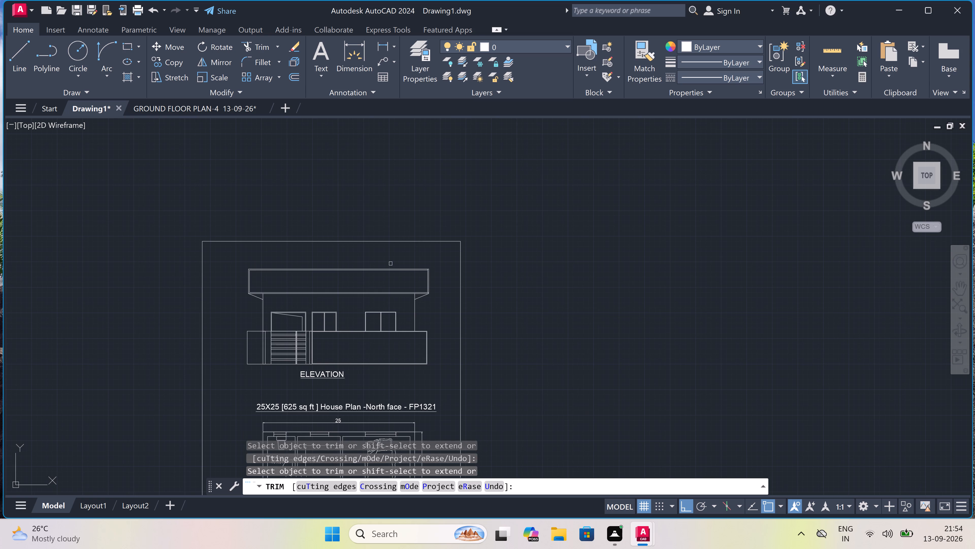
pyautogui.scroll(4, 430, 292)
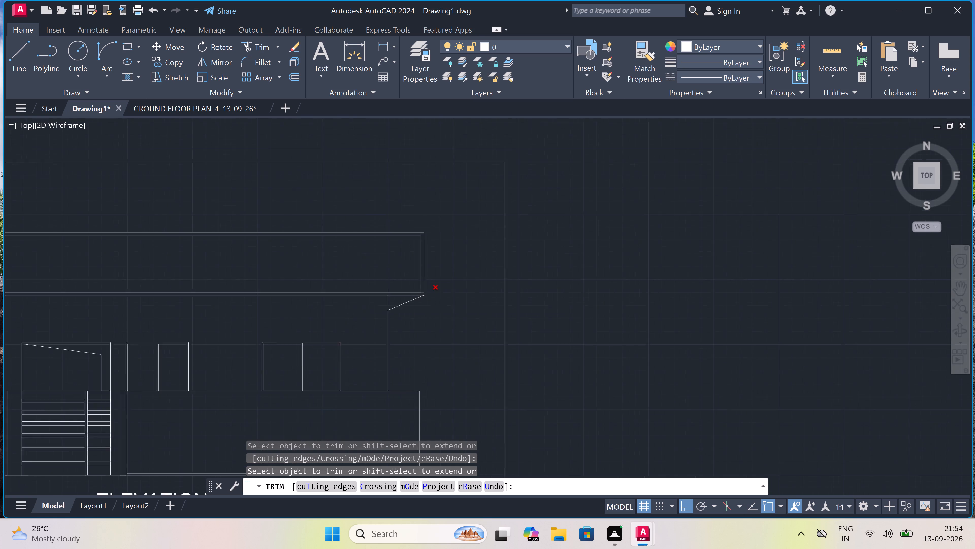
pyautogui.scroll(4, 403, 293)
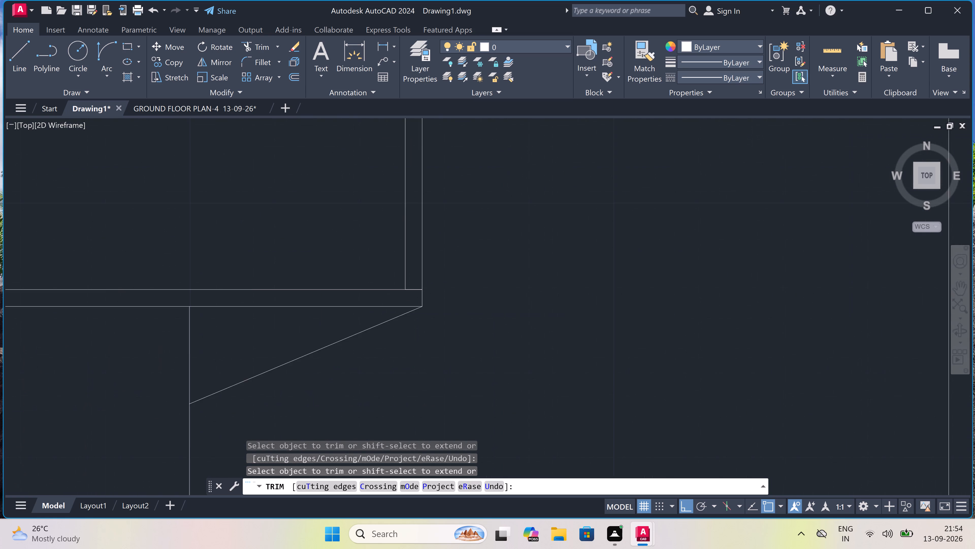
pyautogui.click(422, 287)
pyautogui.click(422, 276)
pyautogui.scroll(-4, 422, 276)
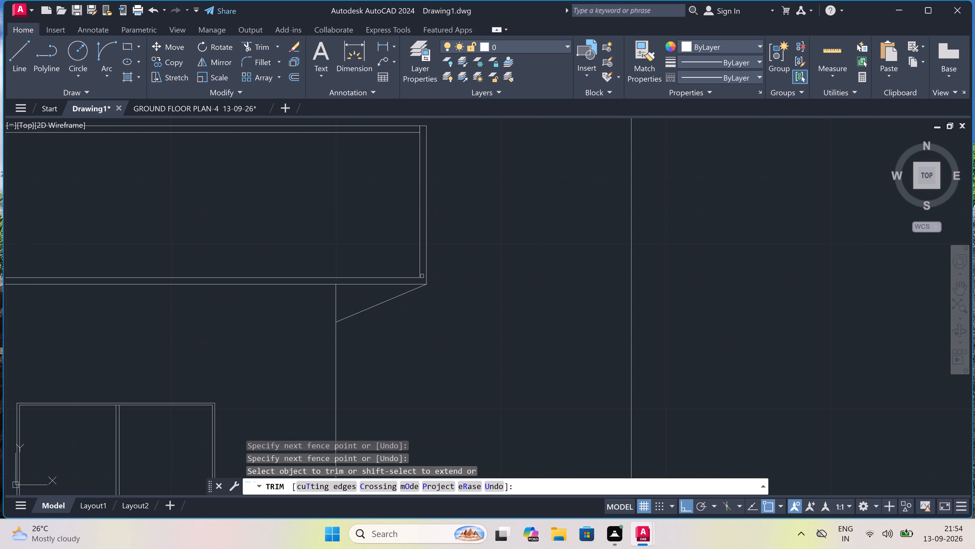
pyautogui.scroll(-2, 422, 276)
pyautogui.scroll(5, 423, 218)
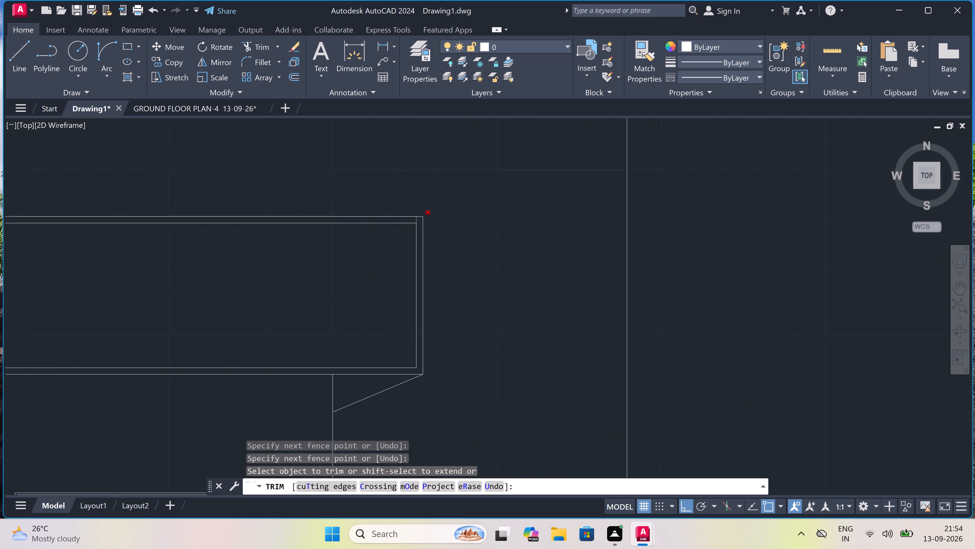
pyautogui.scroll(2, 423, 218)
pyautogui.click(343, 222)
pyautogui.click(307, 228)
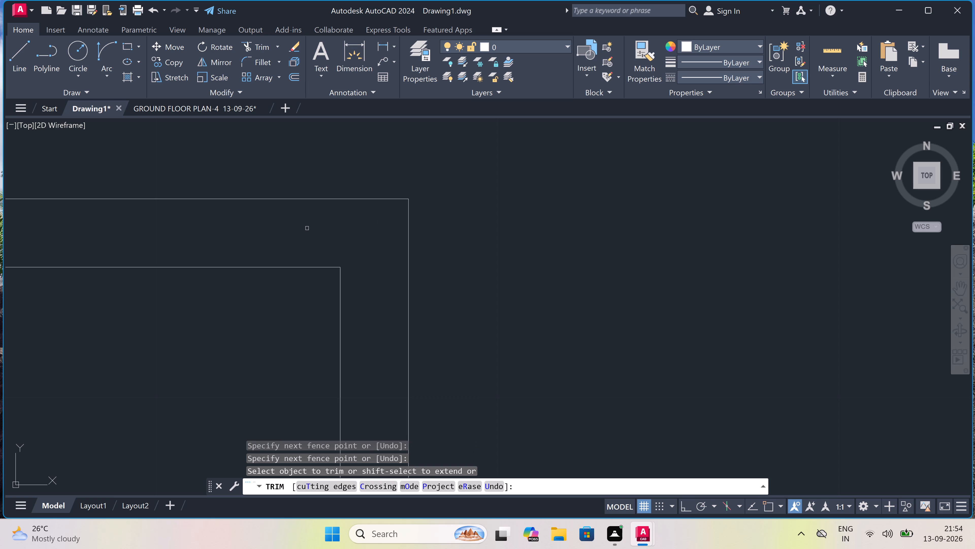
pyautogui.press('Escape')
# Examine the elevation, including the roof band's double outline, the sloped brackets, the door and the windows.
pyautogui.scroll(-7, 308, 228)
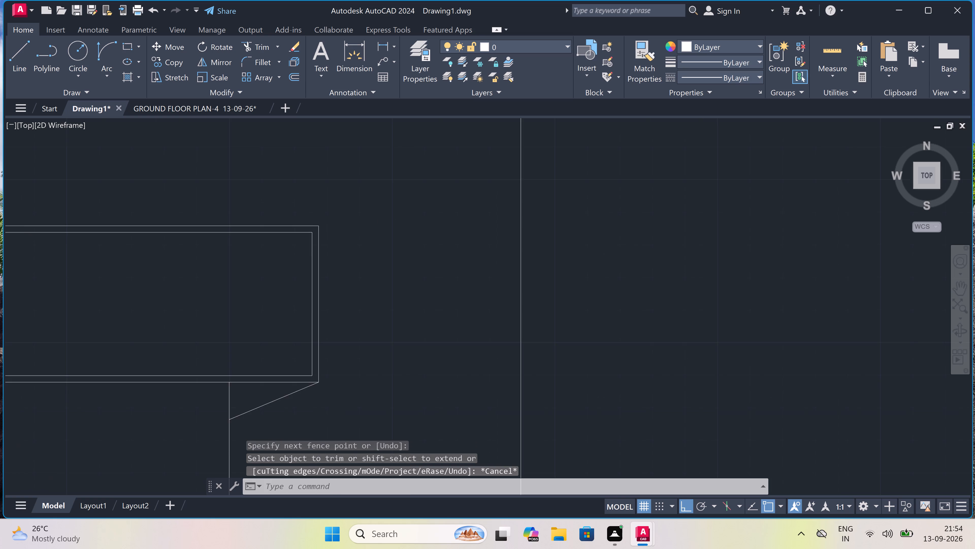
pyautogui.scroll(-2, 309, 228)
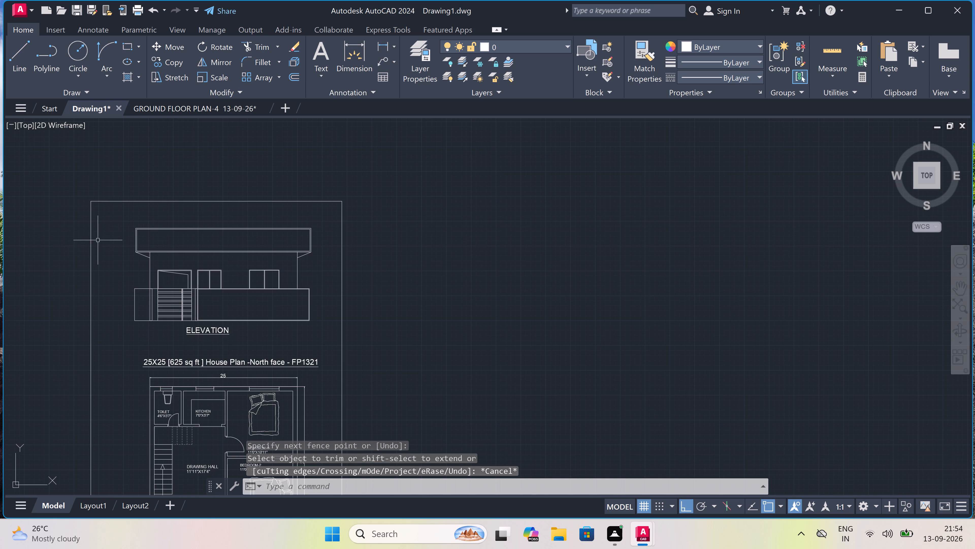
pyautogui.scroll(3, 113, 273)
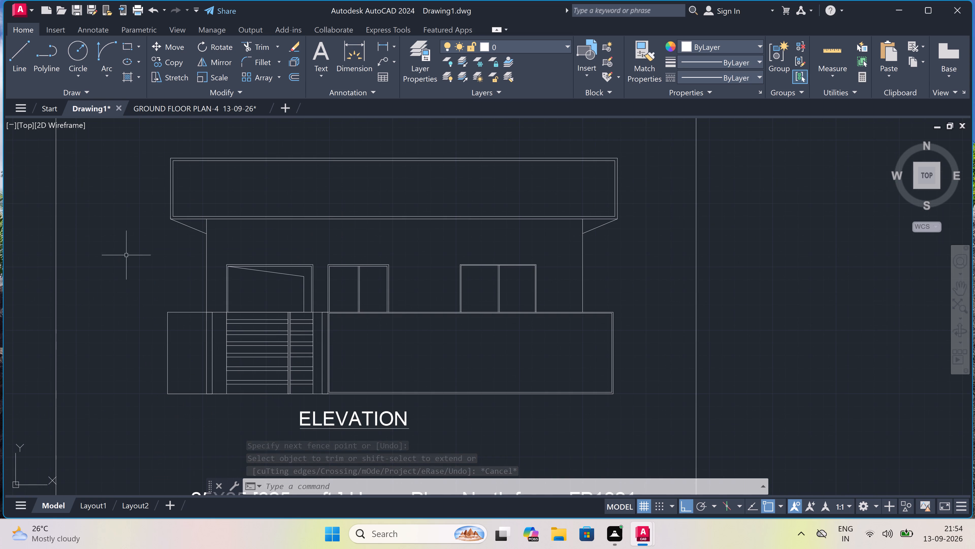
pyautogui.scroll(2, 210, 220)
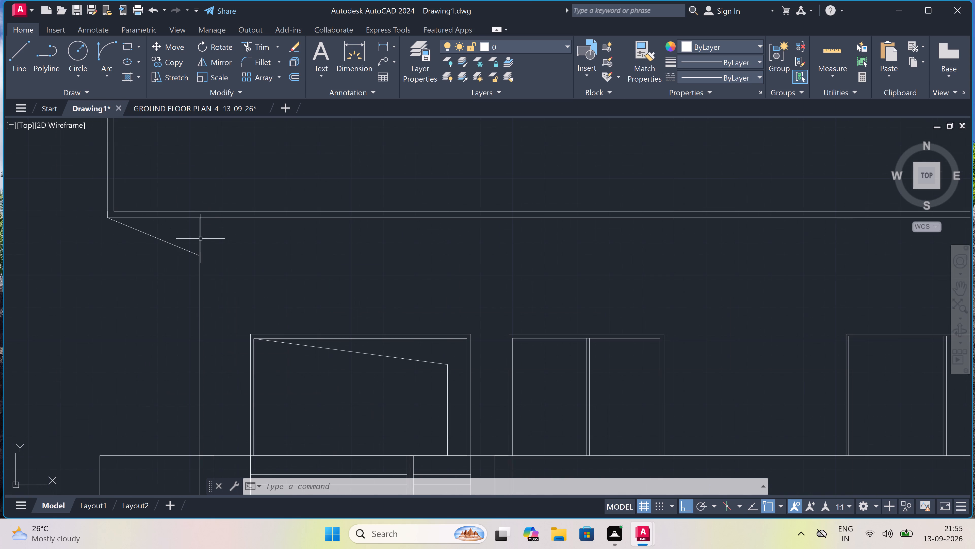
pyautogui.scroll(-2, 196, 269)
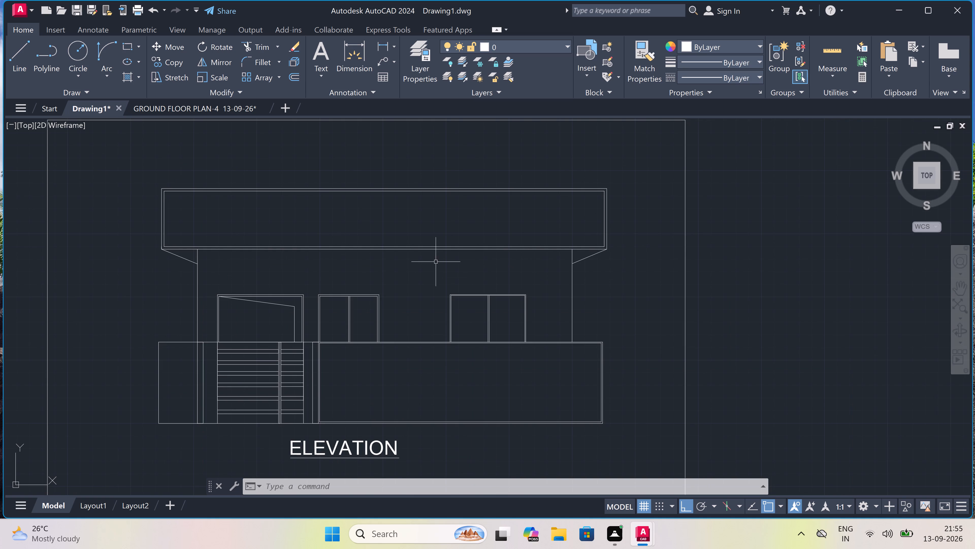
pyautogui.scroll(-1, 424, 260)
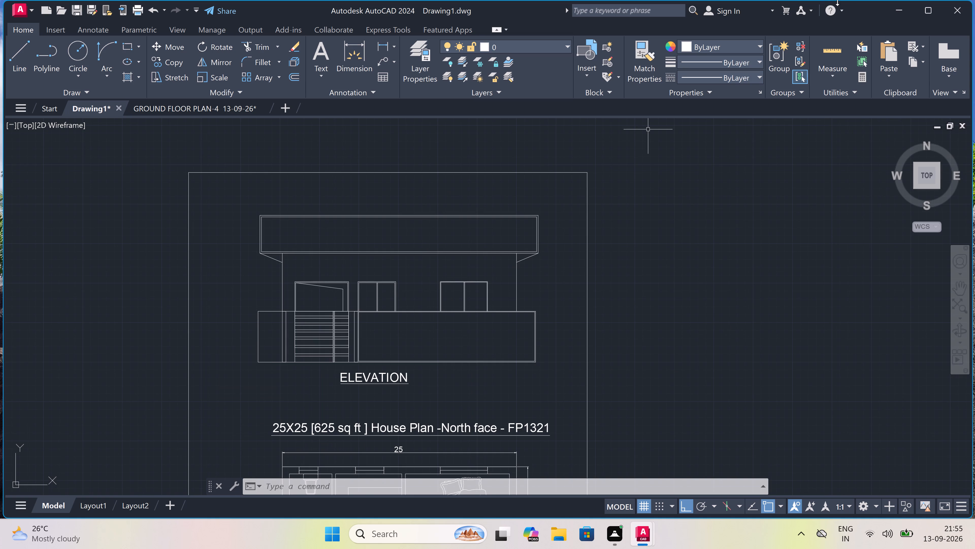
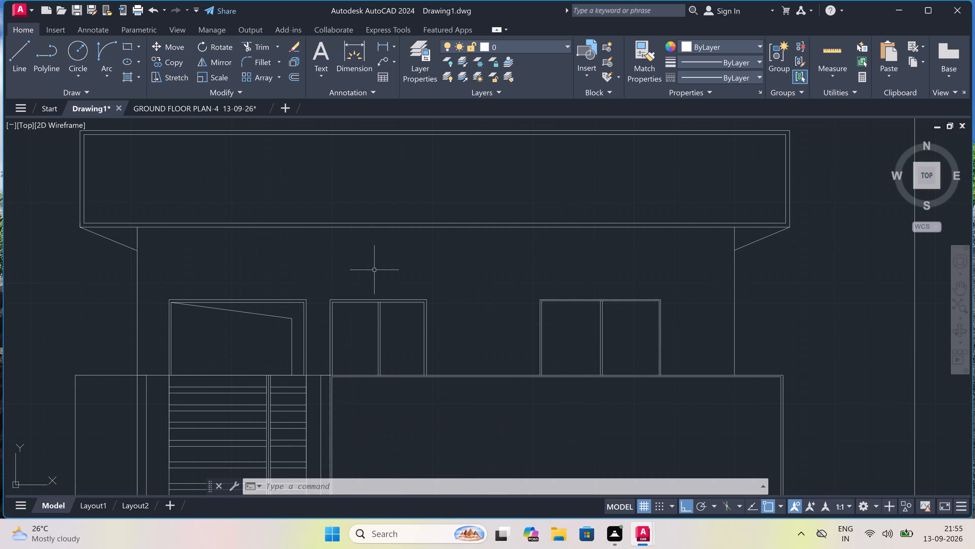
# Turn Ortho off and draw a short slanted glass line in the right pane of the elevation's right-hand window.
pyautogui.scroll(-2, 374, 269)
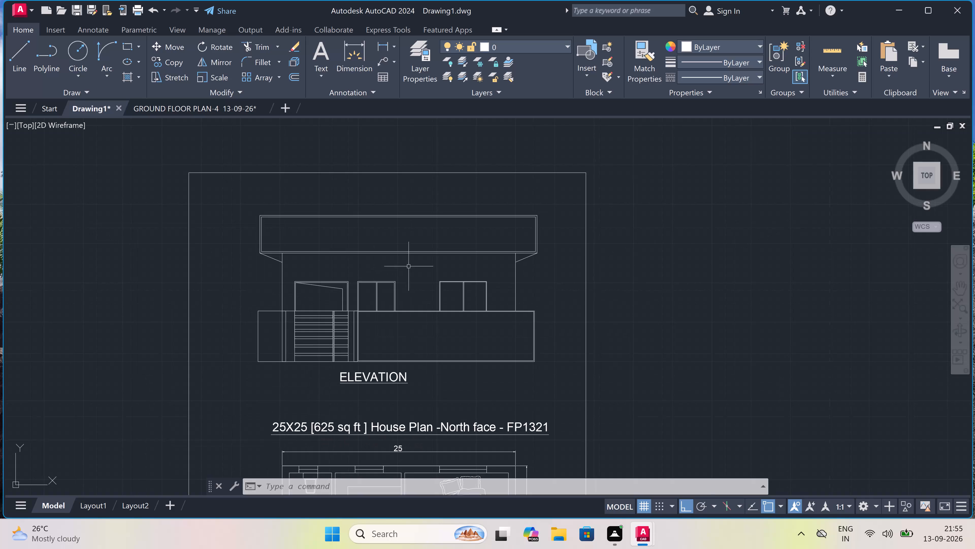
pyautogui.scroll(3, 472, 300)
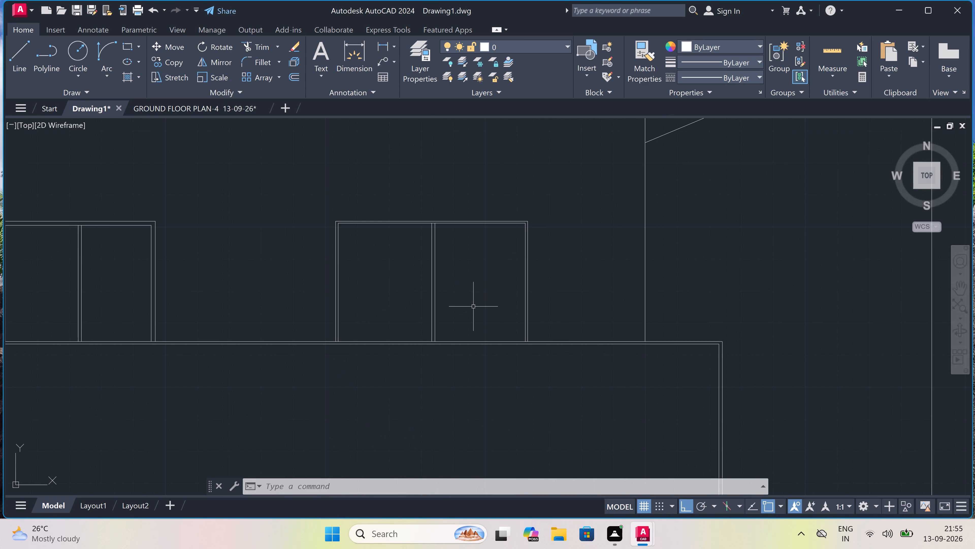
pyautogui.scroll(1, 487, 301)
pyautogui.press('l')
pyautogui.press('space')
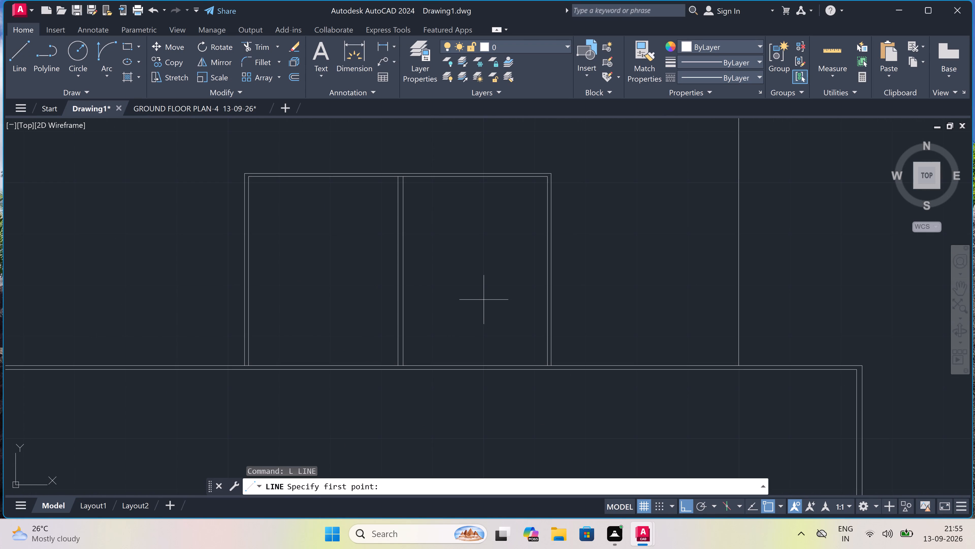
pyautogui.moveTo(484, 290); pyautogui.dragTo(477, 304)
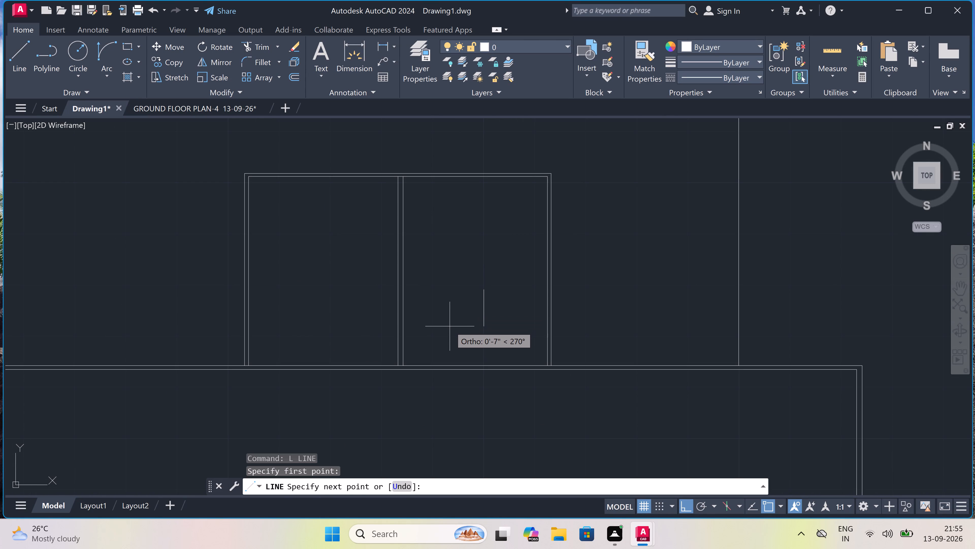
pyautogui.press('F8')
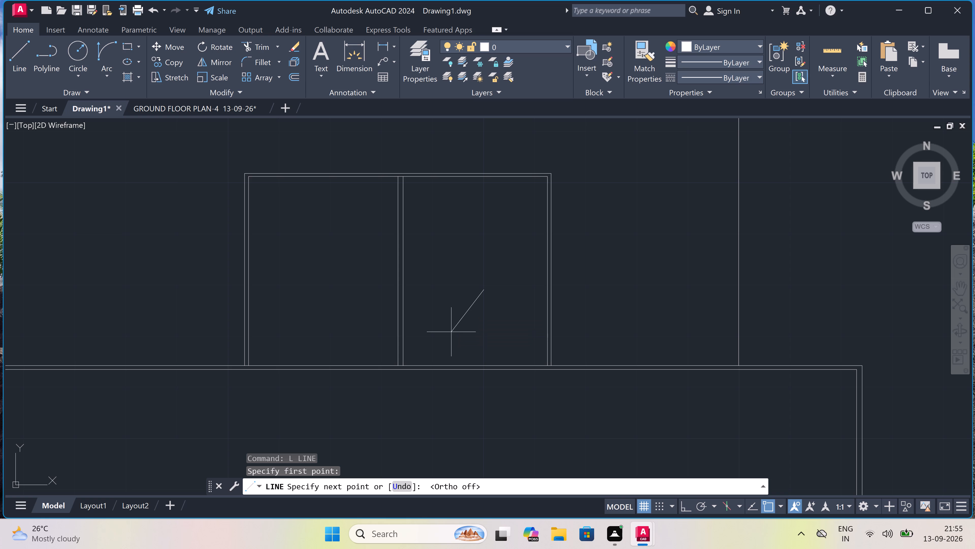
pyautogui.click(468, 334)
pyautogui.press('Escape')
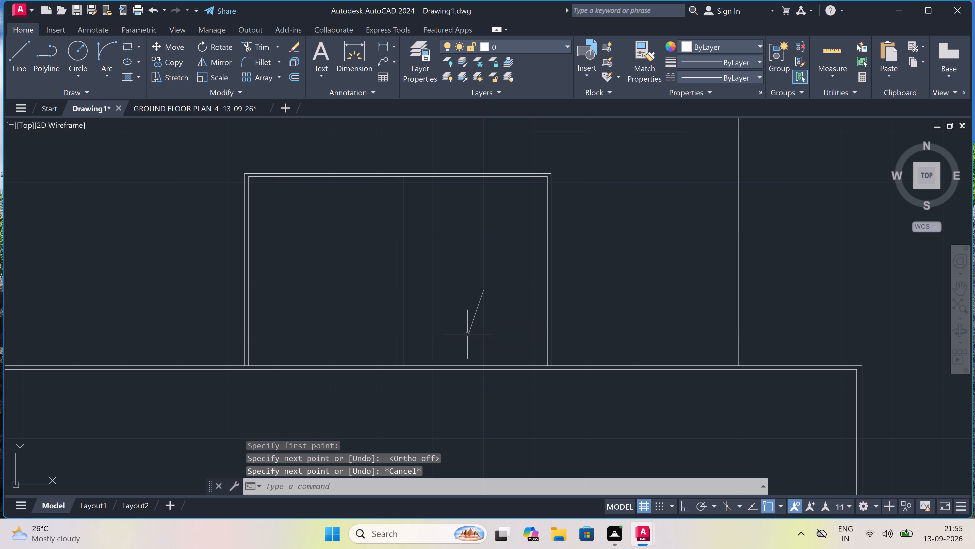
# Draw two shorter slanted lines, one on each side of the first glass line, in the same pane.
pyautogui.press('space')
pyautogui.scroll(2, 484, 315)
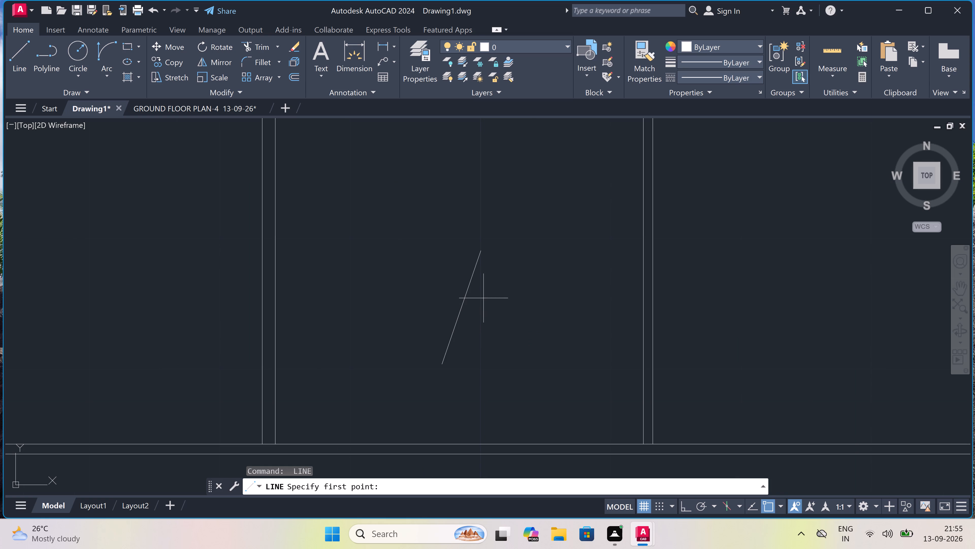
pyautogui.moveTo(484, 298); pyautogui.dragTo(481, 304)
pyautogui.click(468, 333)
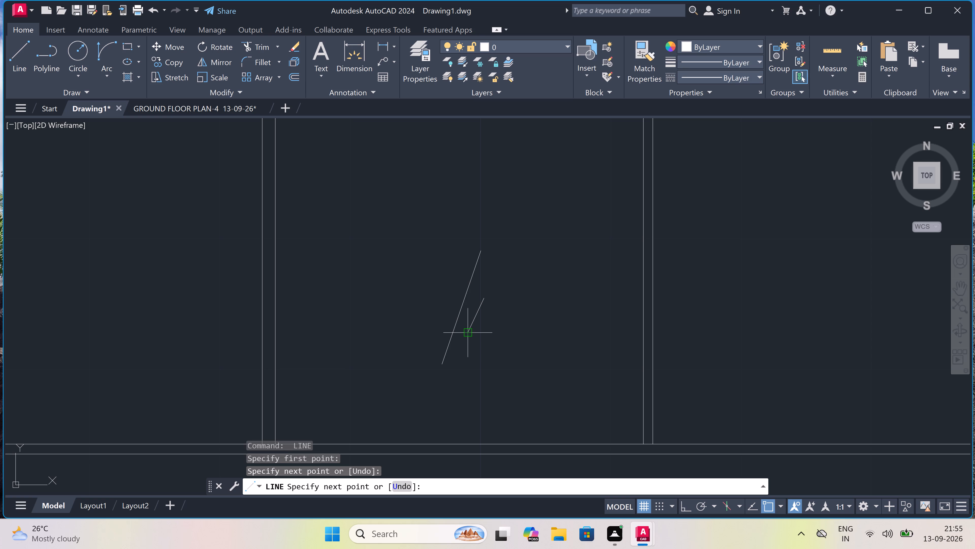
pyautogui.press('Escape')
pyautogui.press('space')
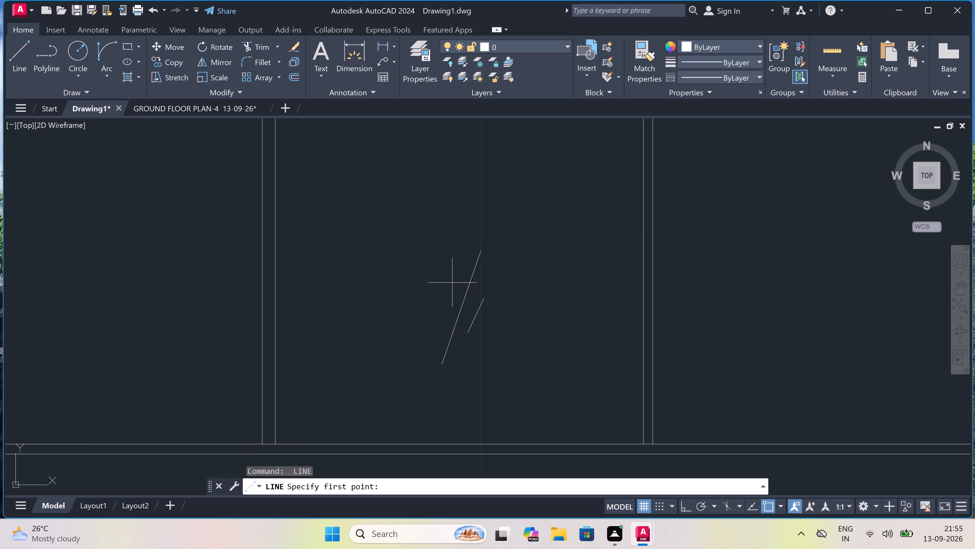
pyautogui.moveTo(452, 283); pyautogui.dragTo(447, 291)
pyautogui.click(430, 330)
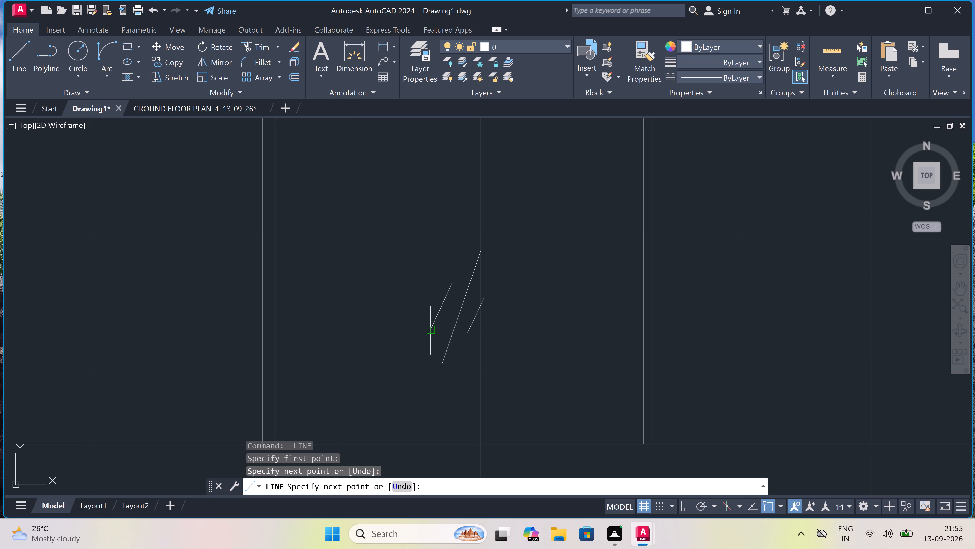
pyautogui.press('Escape')
# Select the three slanted glass lines and copy them into the left pane of the same window.
pyautogui.scroll(-3, 435, 324)
pyautogui.moveTo(474, 302); pyautogui.dragTo(459, 311)
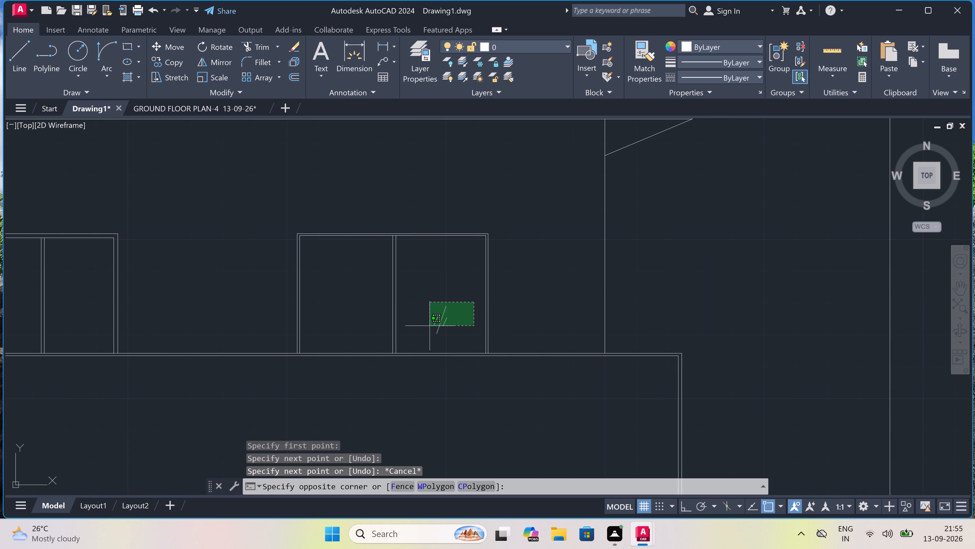
pyautogui.click(426, 338)
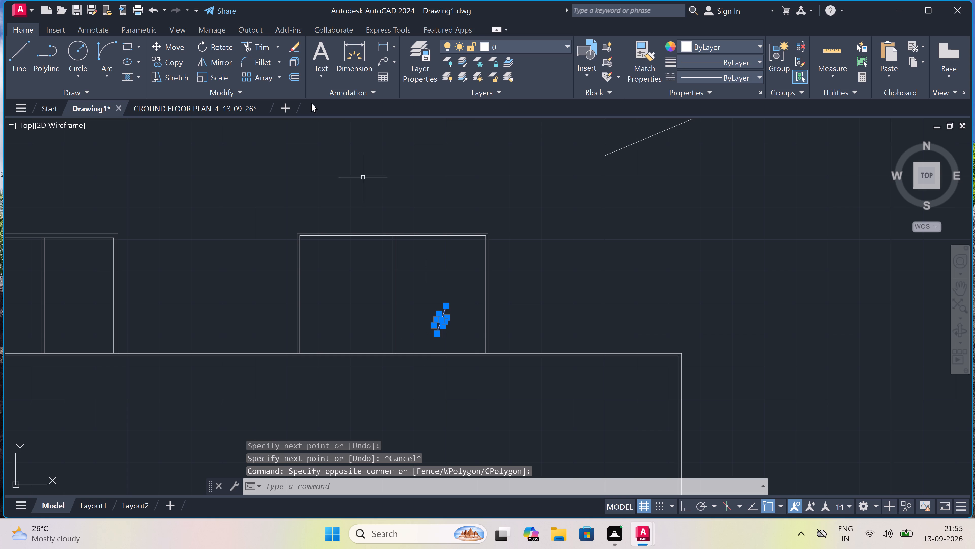
pyautogui.click(168, 59)
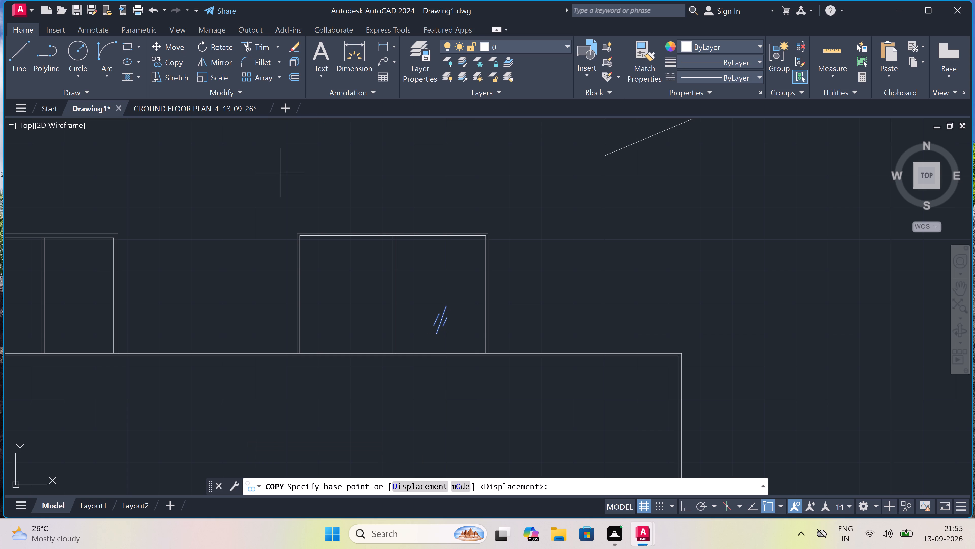
pyautogui.scroll(2, 419, 321)
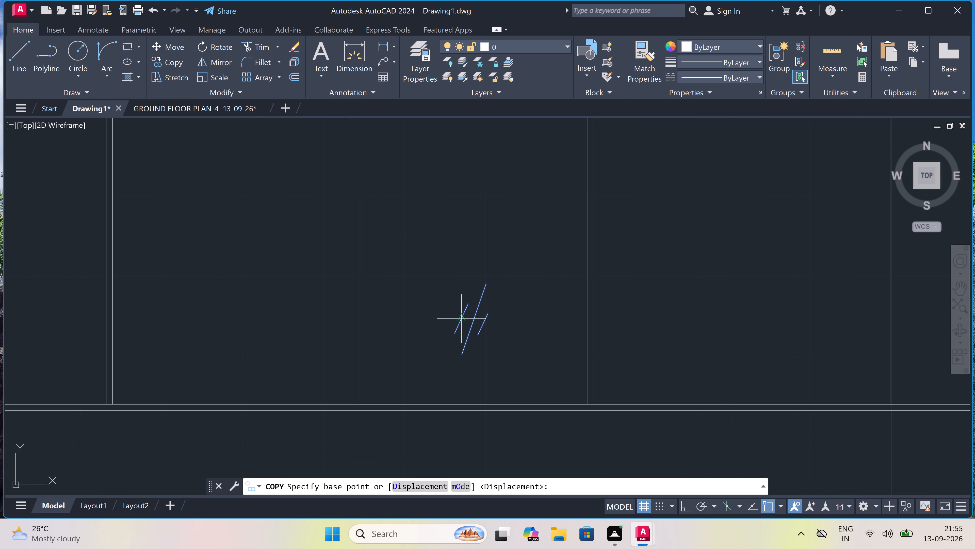
pyautogui.moveTo(466, 320); pyautogui.dragTo(464, 321)
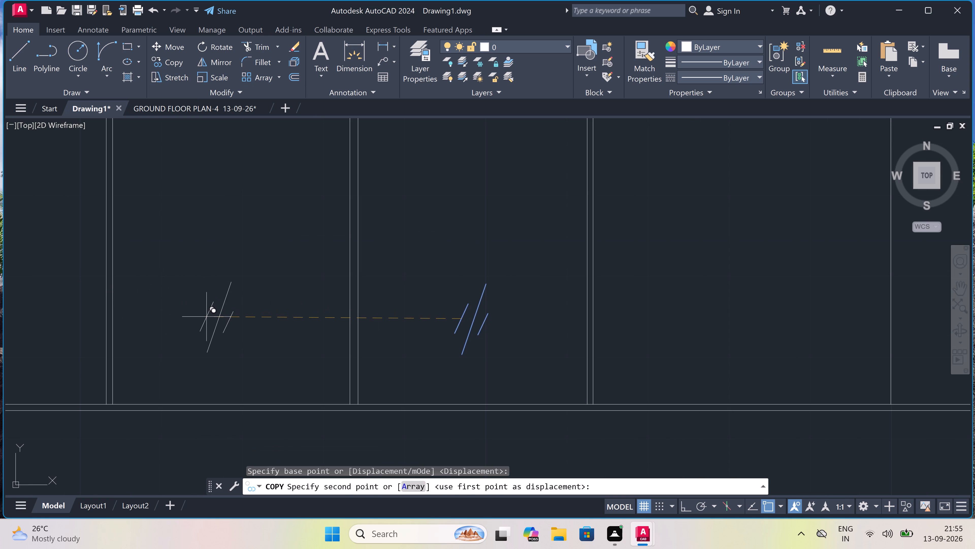
pyautogui.click(213, 315)
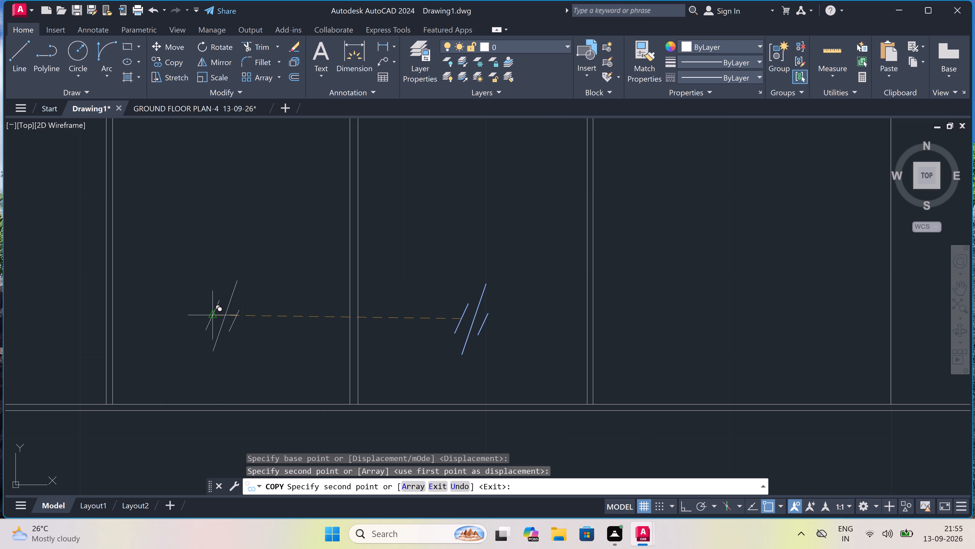
# Copy the same glass lines into both panes of the window beside the door.
pyautogui.scroll(-6, 326, 294)
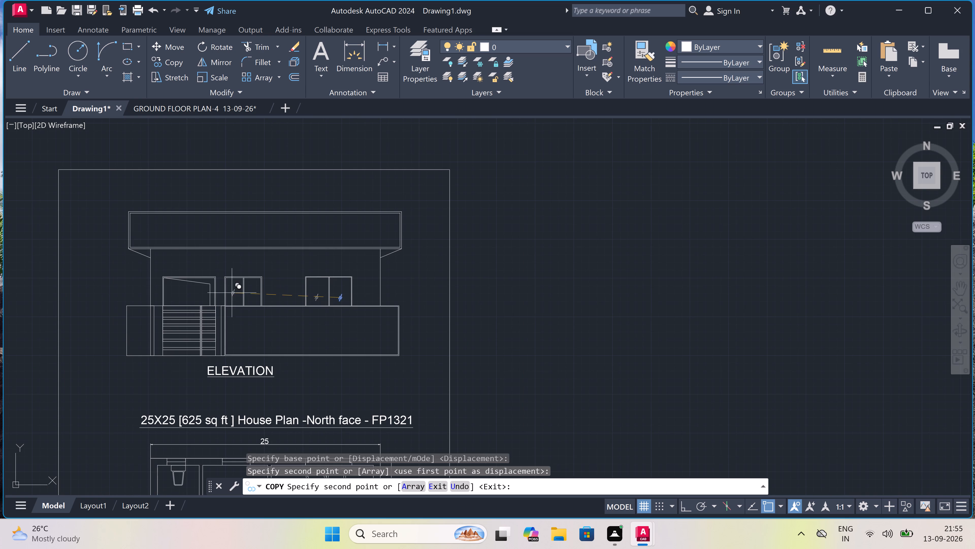
pyautogui.scroll(4, 198, 300)
pyautogui.scroll(2, 341, 302)
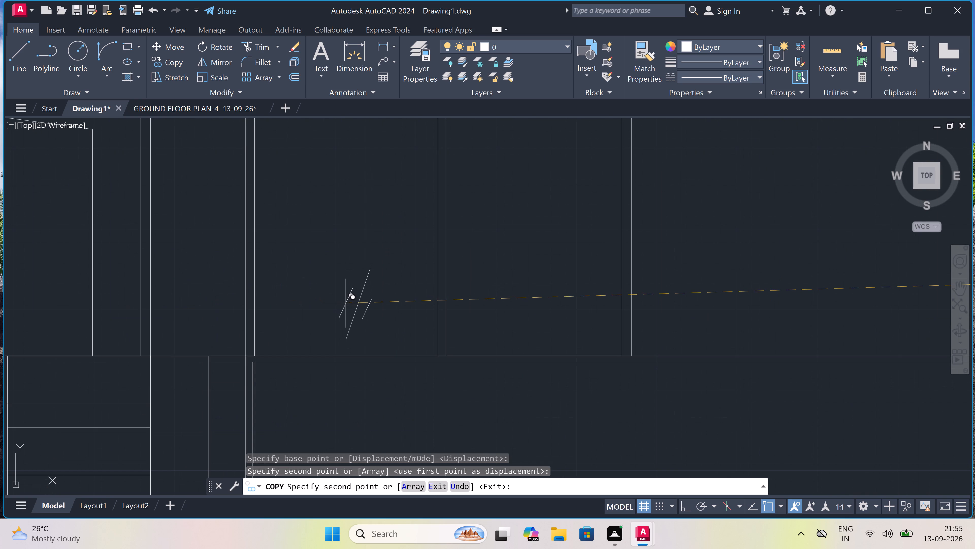
pyautogui.click(354, 296)
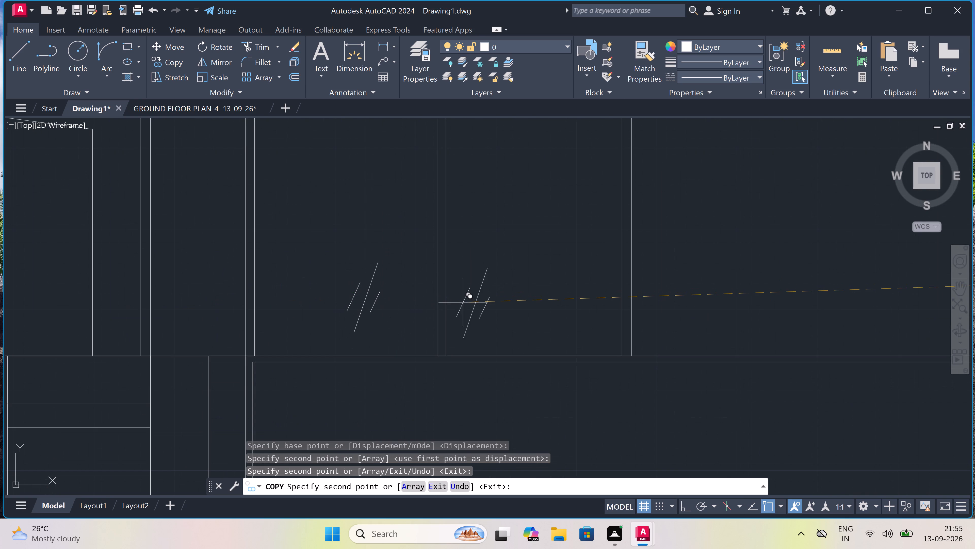
pyautogui.click(515, 287)
# Place one more copy of the glass lines inside the door leaf and end the Copy command.
pyautogui.scroll(-5, 448, 260)
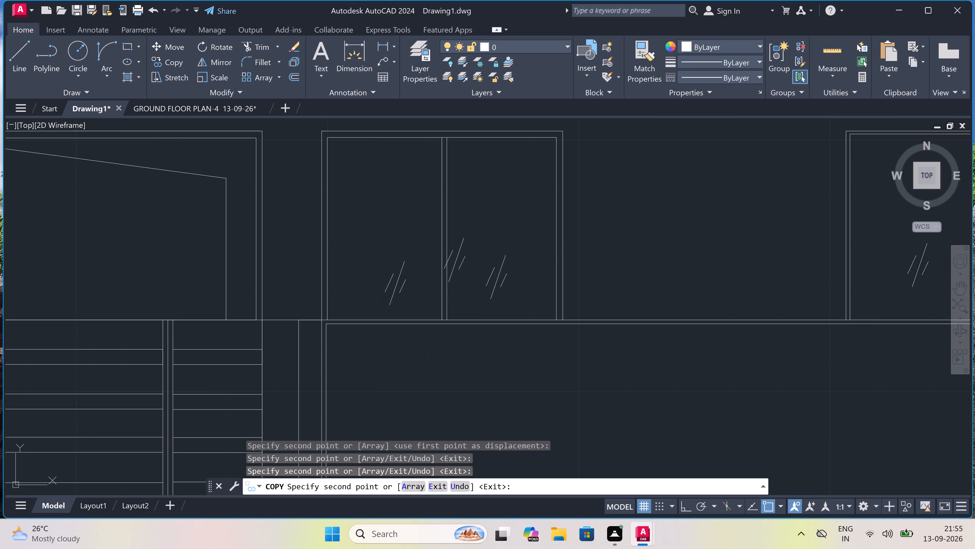
pyautogui.scroll(2, 256, 260)
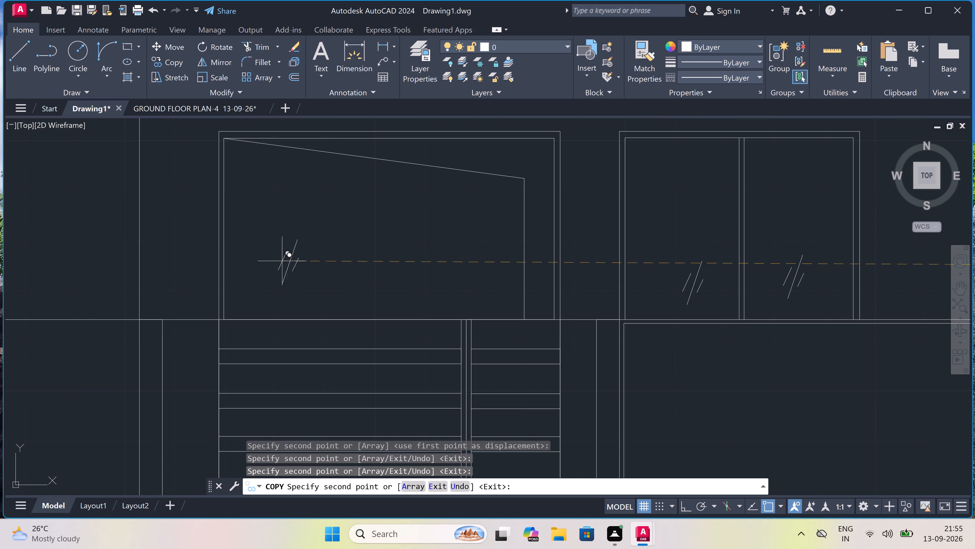
pyautogui.click(385, 256)
pyautogui.scroll(-3, 384, 231)
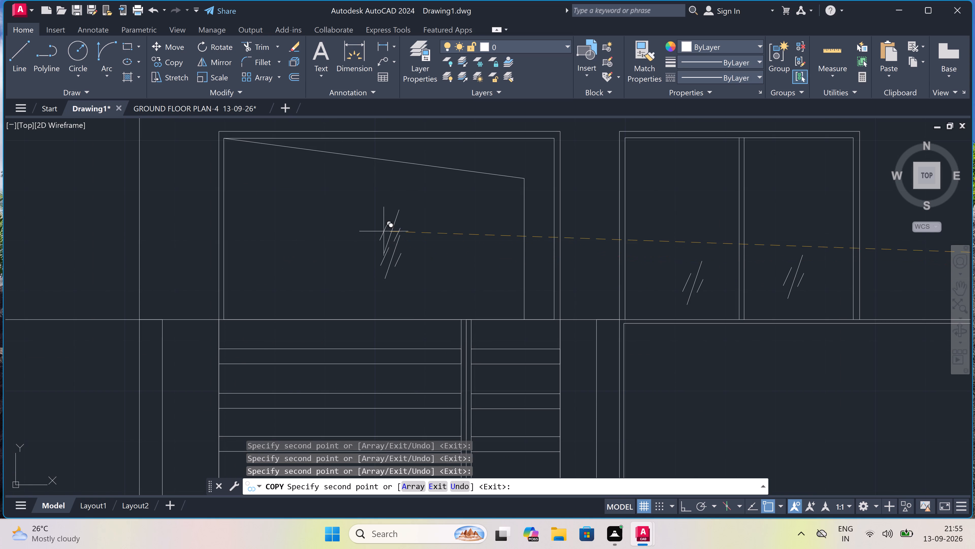
pyautogui.press('Escape')
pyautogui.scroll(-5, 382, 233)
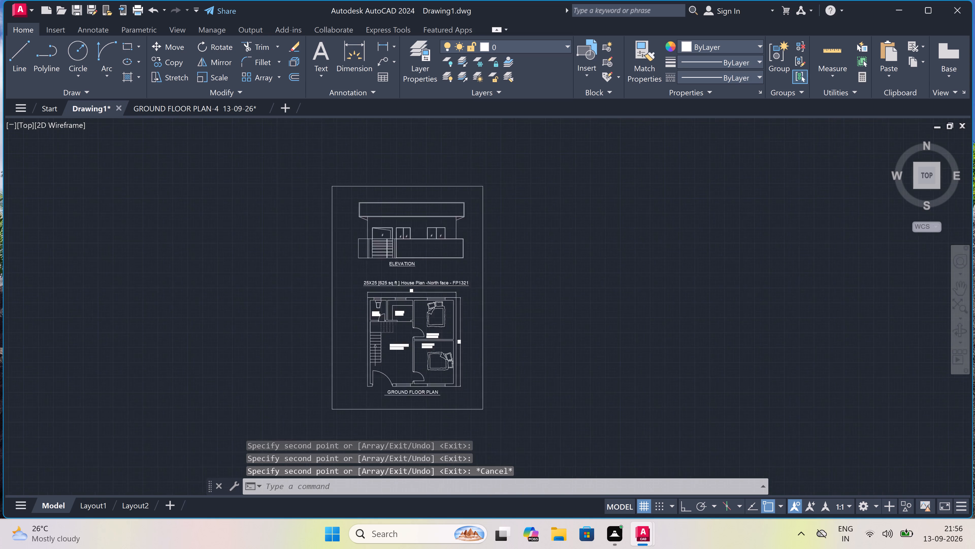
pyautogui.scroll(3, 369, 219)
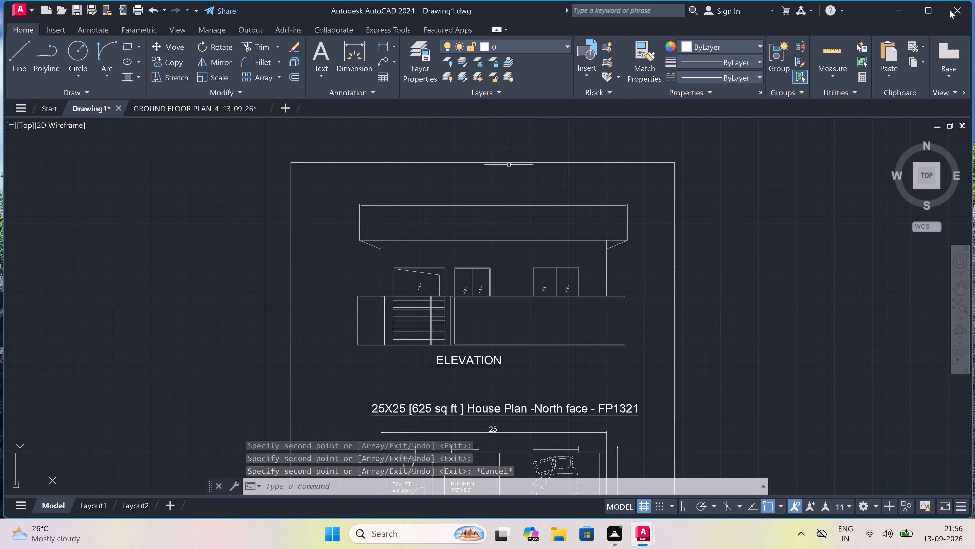
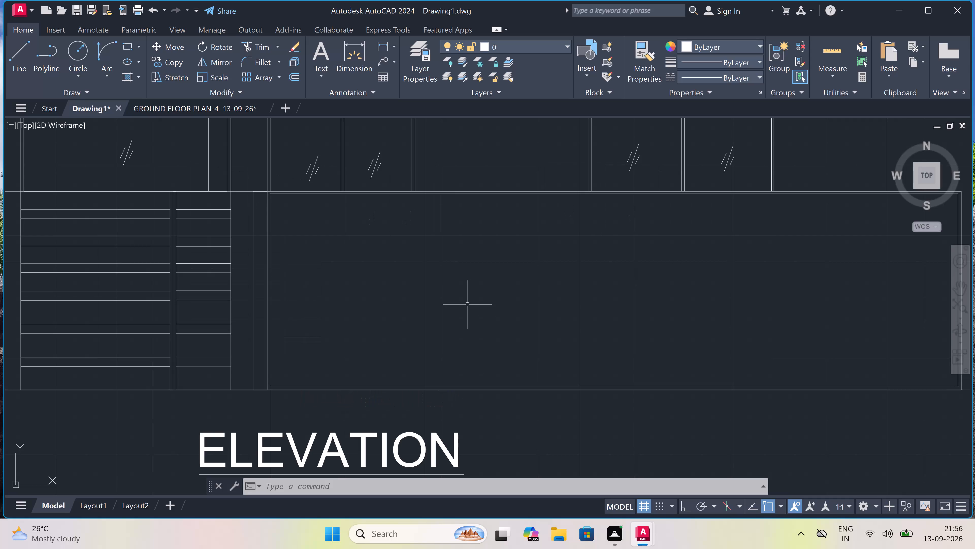
# Draw an inset rectangle inside the long front wall panel of the elevation, beside the steps.
pyautogui.write('RE')
pyautogui.press('c')
pyautogui.press('space')
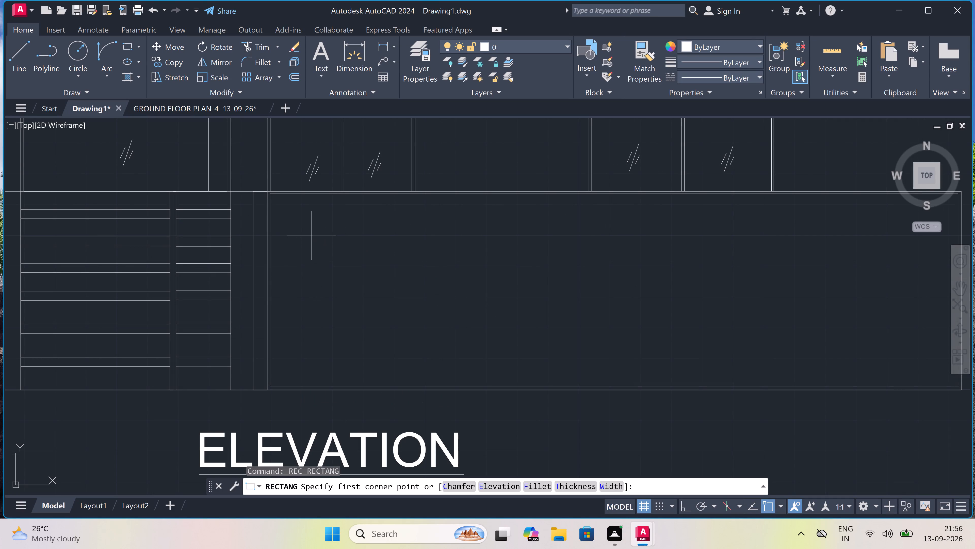
pyautogui.moveTo(312, 228); pyautogui.dragTo(312, 231)
pyautogui.scroll(-1, 384, 297)
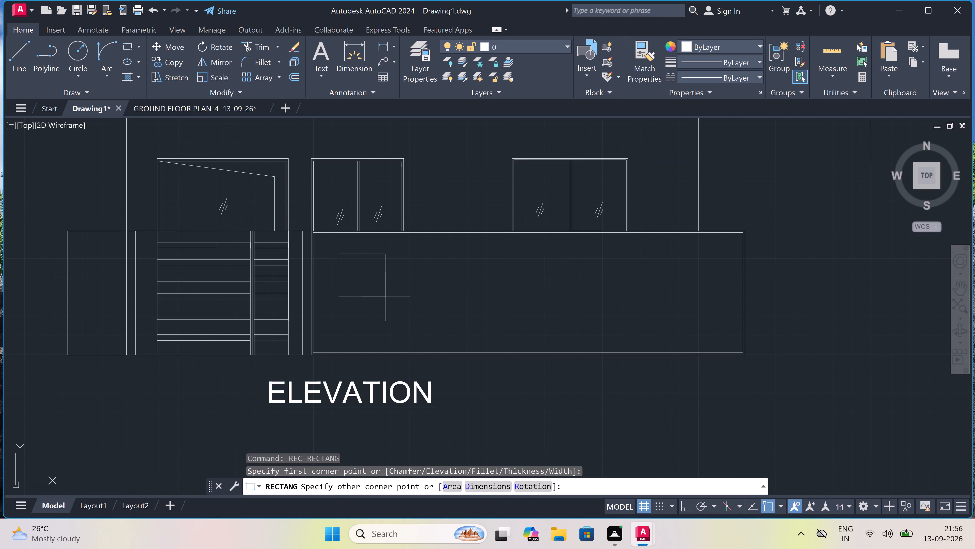
pyautogui.click(715, 329)
# Start a plot of the drawing with the DWG To PDF.pc3 plotter and ISO A4 (297.00 x 210.00 MM) paper.
pyautogui.scroll(-2, 580, 265)
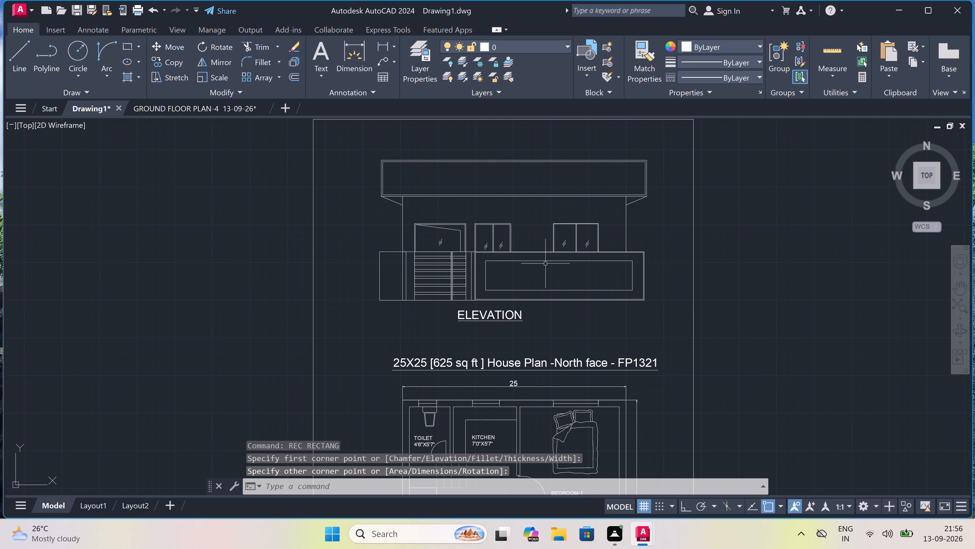
pyautogui.scroll(-1, 496, 270)
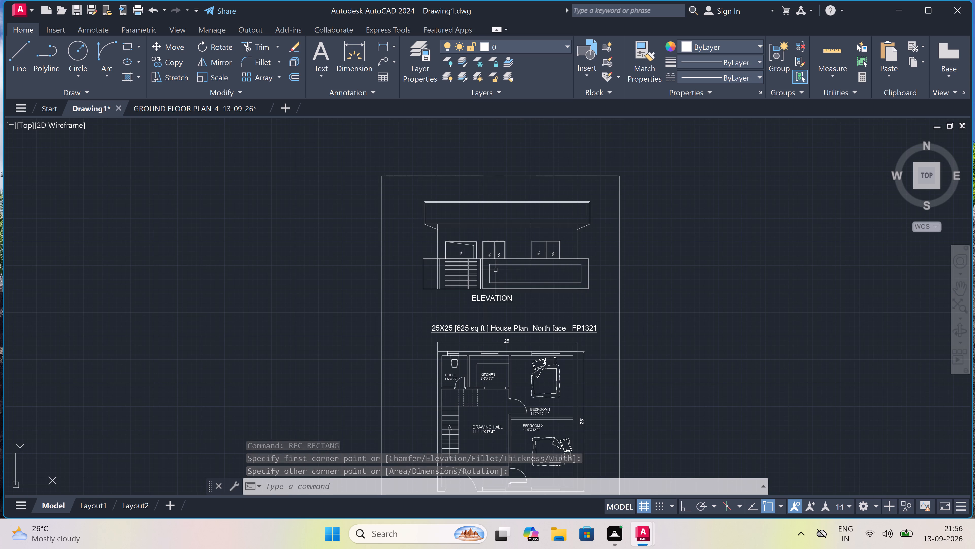
pyautogui.hotkey('ctrl', 'p')
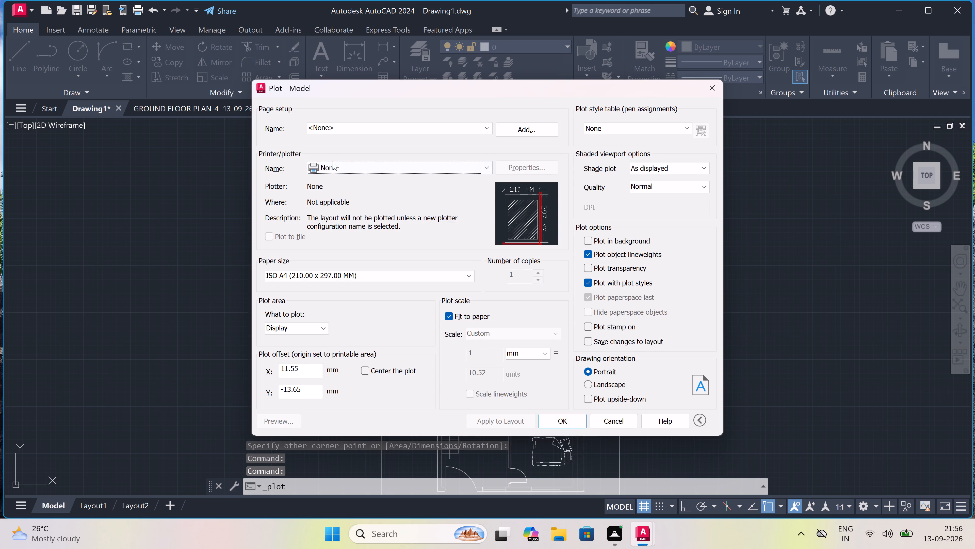
pyautogui.doubleClick(330, 170)
pyautogui.click(342, 166)
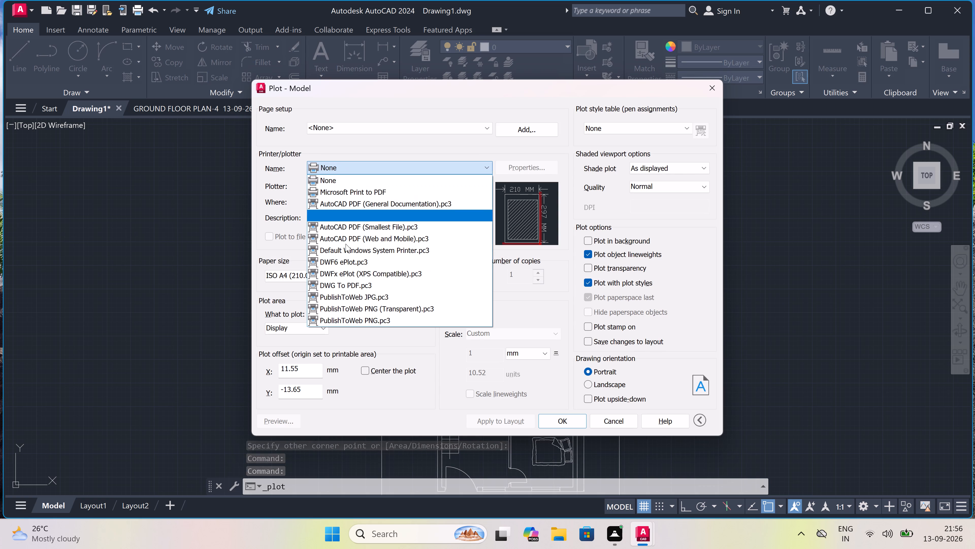
pyautogui.click(351, 282)
pyautogui.click(349, 278)
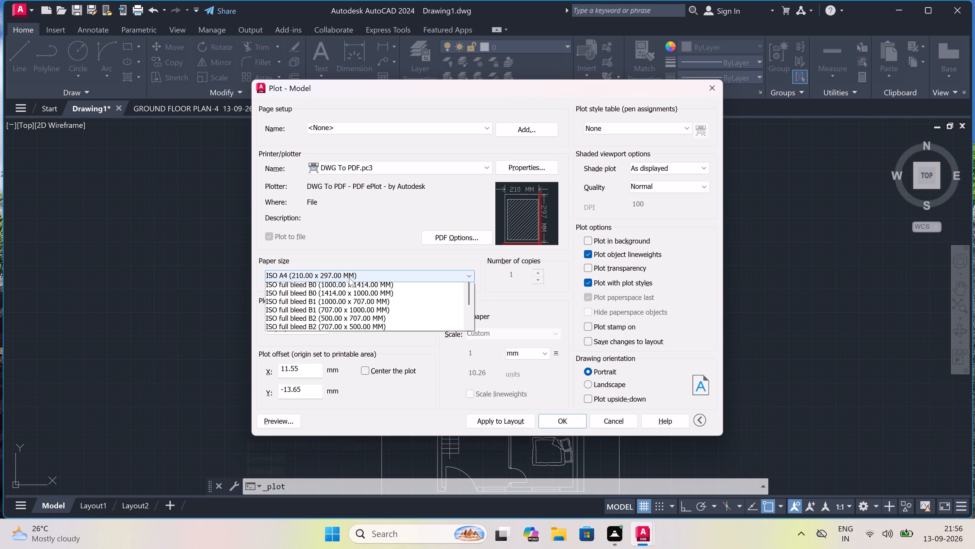
pyautogui.click(332, 294)
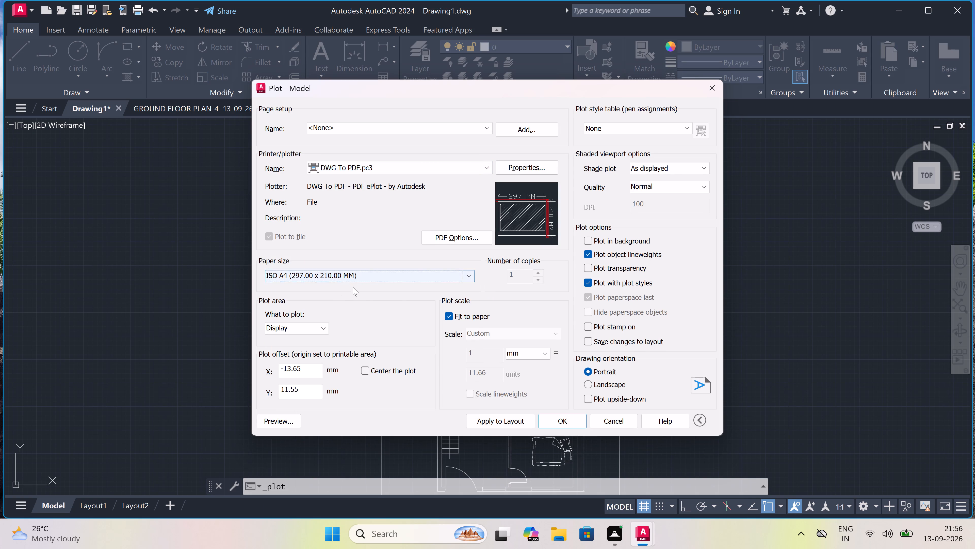
# Set the plot area to a window spanning opposite corners of the border around the elevation and ground floor plan.
pyautogui.click(319, 329)
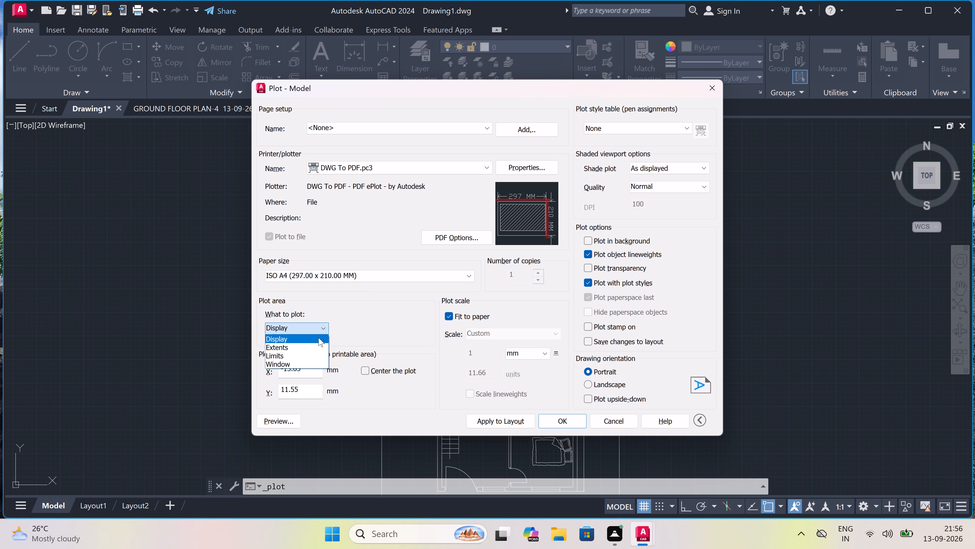
pyautogui.click(316, 362)
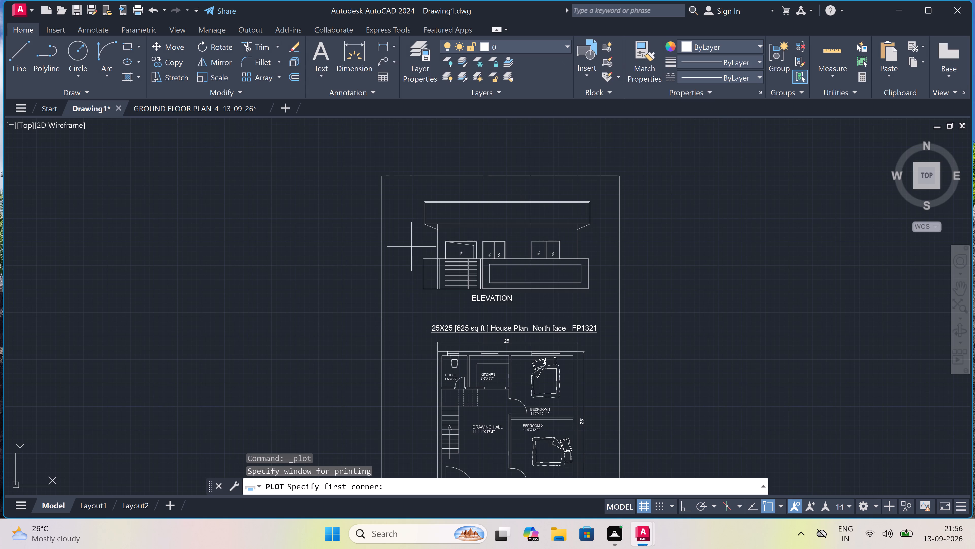
pyautogui.moveTo(383, 173); pyautogui.dragTo(416, 202)
pyautogui.scroll(-3, 487, 221)
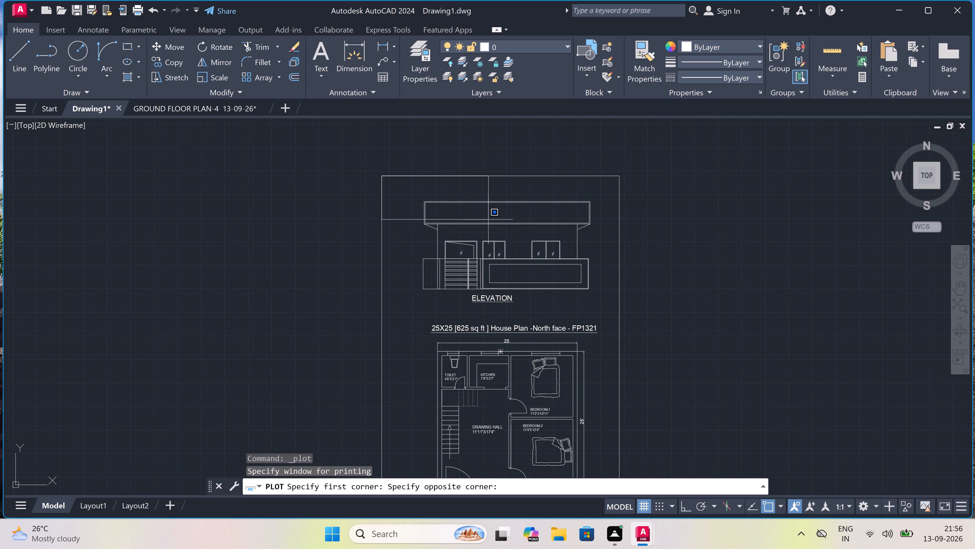
pyautogui.scroll(3, 512, 308)
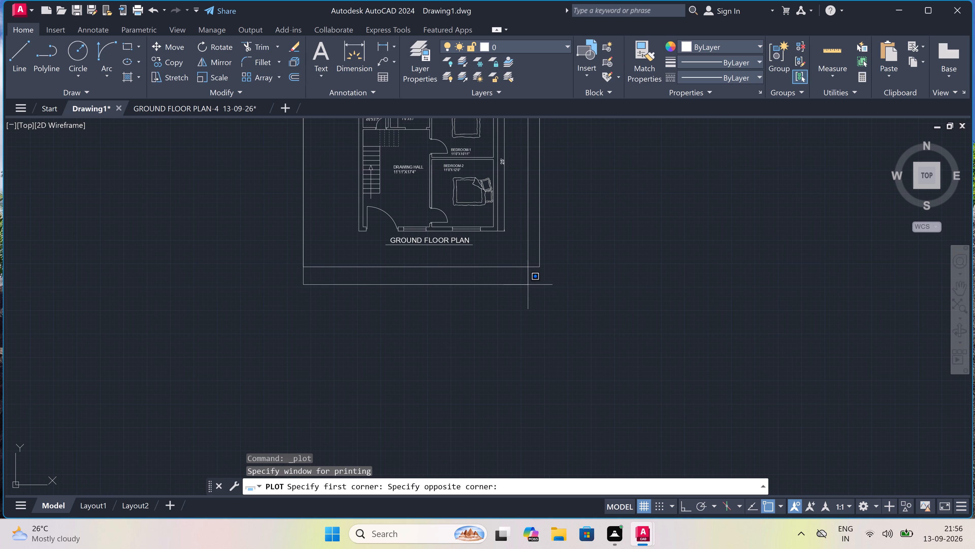
pyautogui.scroll(2, 548, 271)
pyautogui.click(528, 260)
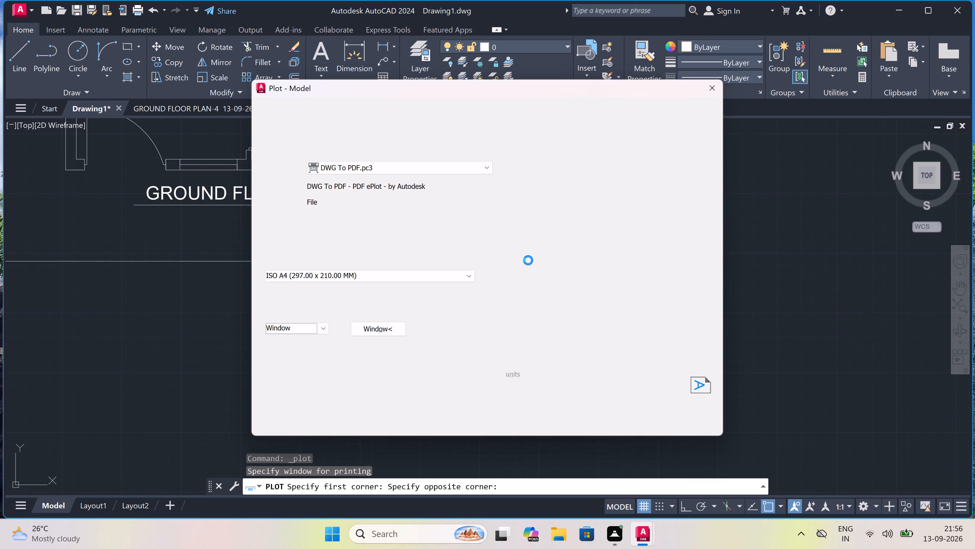
# Assign the acad.ctb plot style table to all layouts and apply the plot settings to the layout.
pyautogui.click(610, 124)
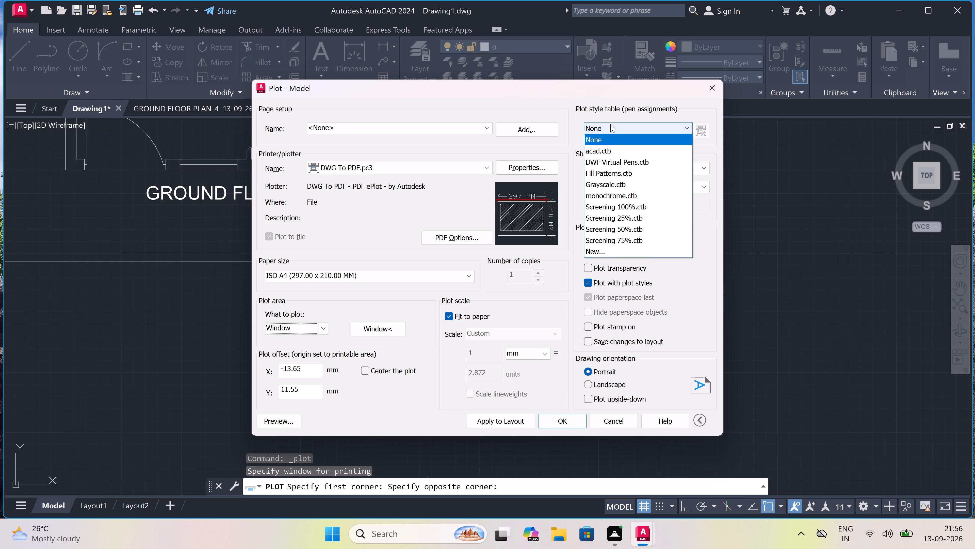
pyautogui.click(604, 149)
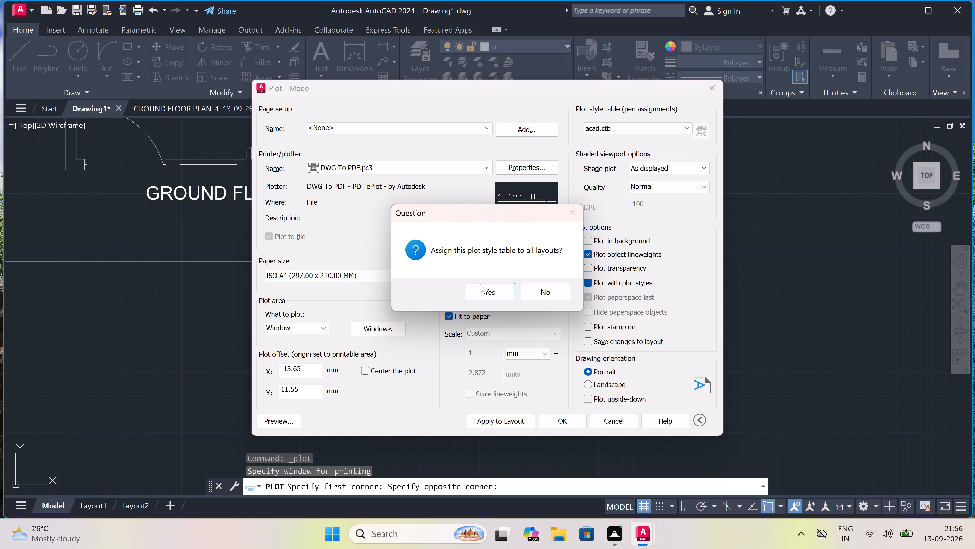
pyautogui.click(480, 286)
pyautogui.click(501, 422)
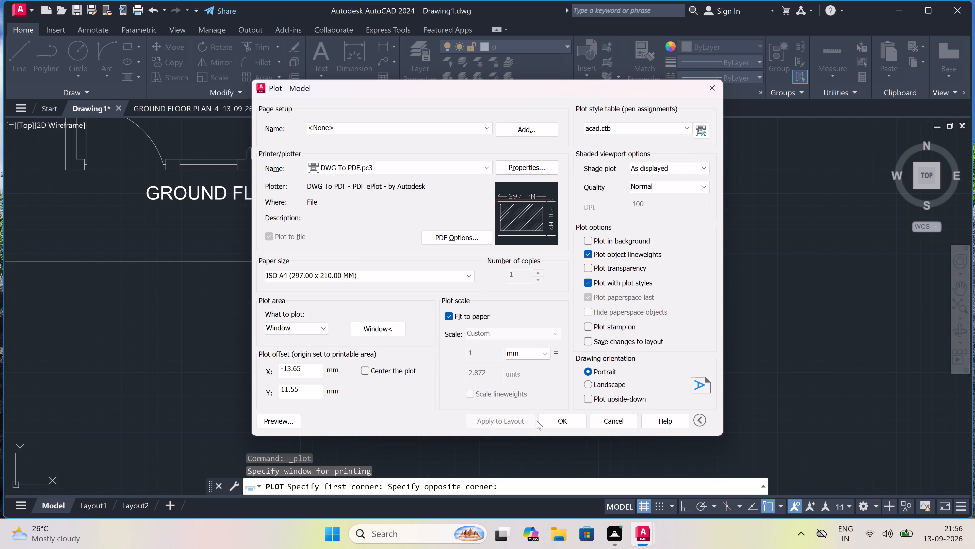
# Plot the sheet to a PDF named "GROUND FLOOR PLAN -5 13-09-26" in Documents.
pyautogui.click(556, 422)
pyautogui.press('BackSpace')
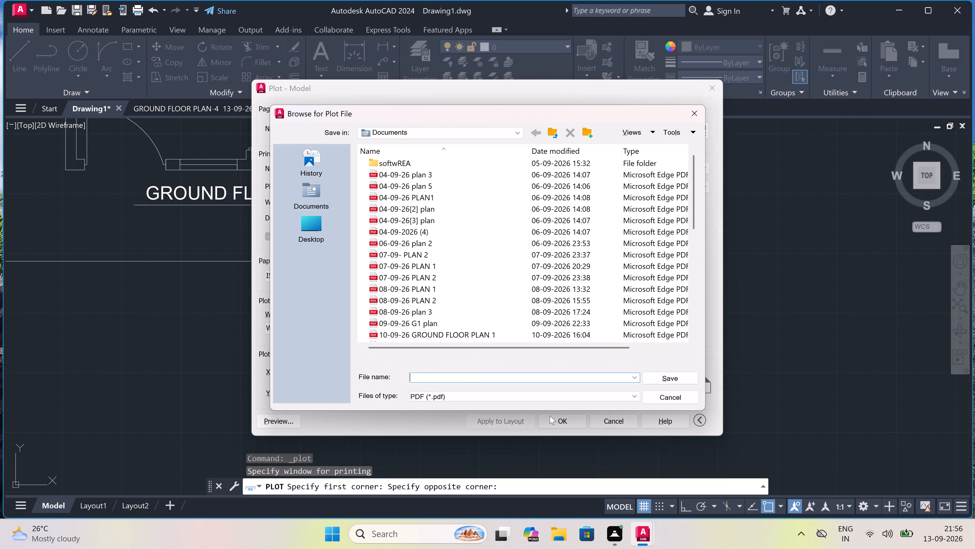
pyautogui.write('GROUND')
pyautogui.press('space')
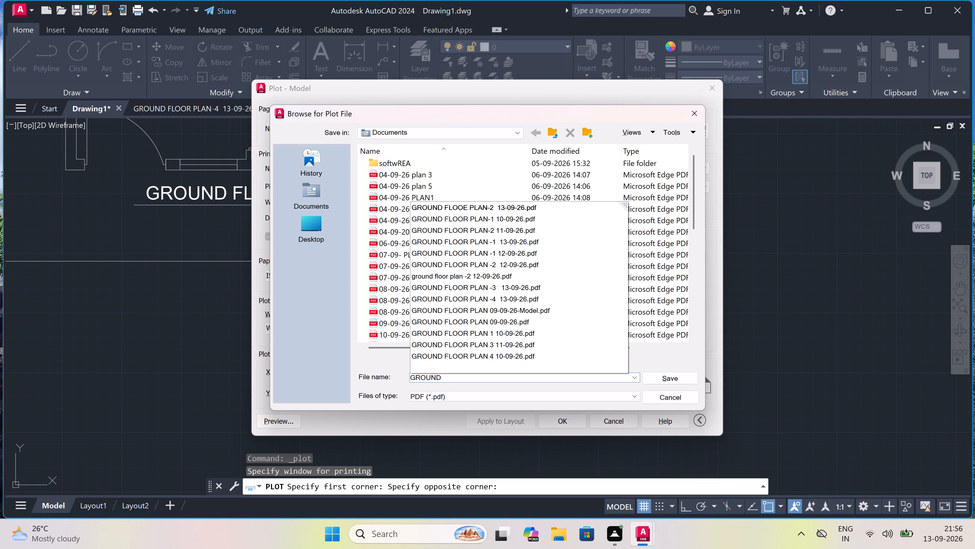
pyautogui.write('FLOOR PLAN')
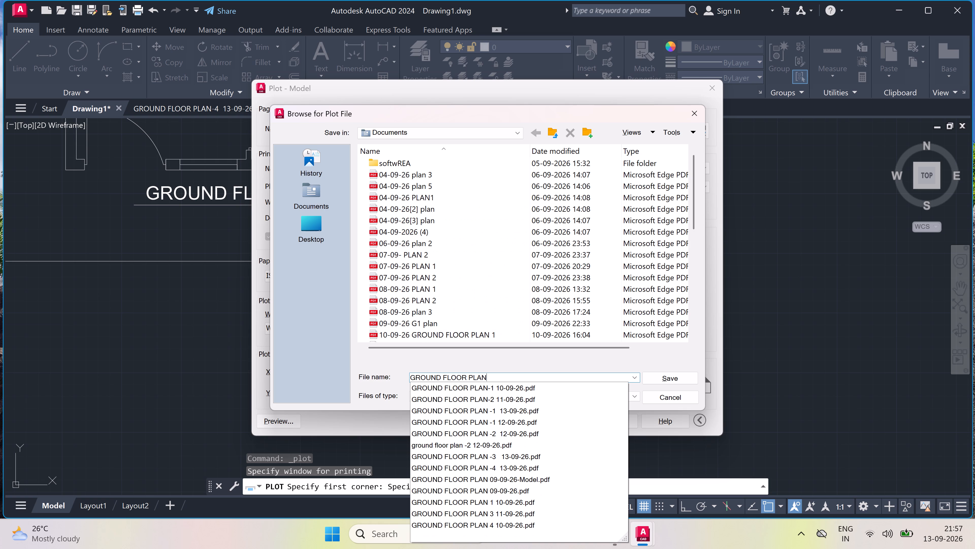
pyautogui.press('space')
pyautogui.write('-')
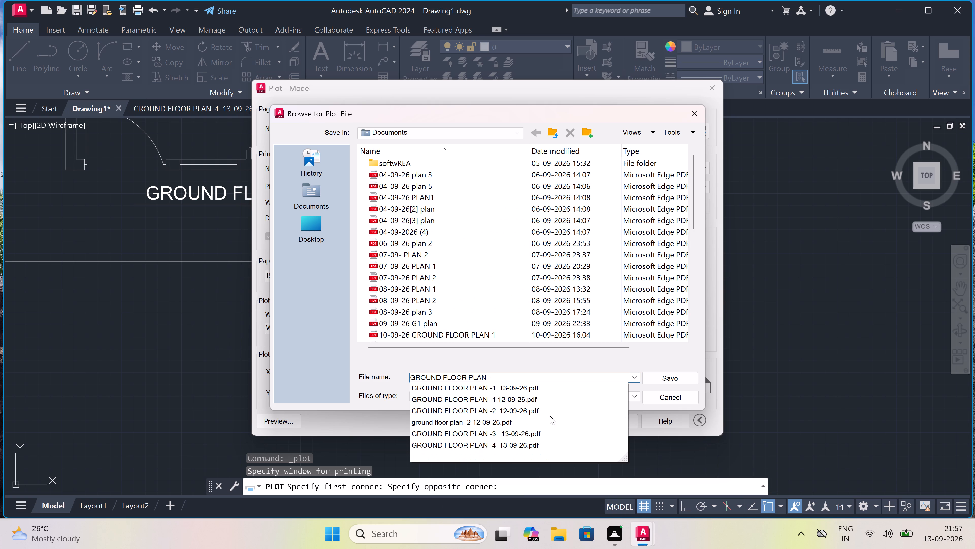
pyautogui.press('5')
pyautogui.press('space')
pyautogui.press('space')
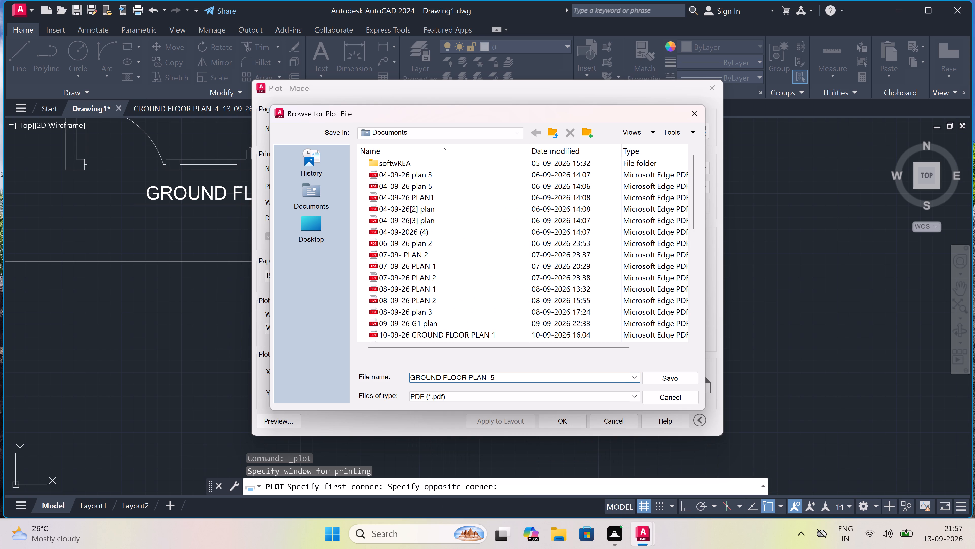
pyautogui.write('13-09-26')
pyautogui.click(673, 376)
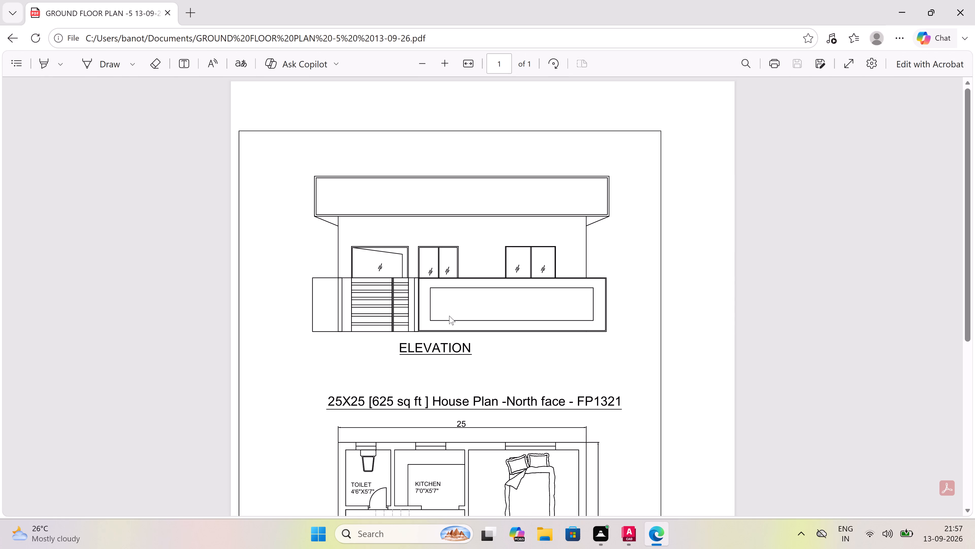
# Review the elevation and ground floor plan in the plotted PDF in Microsoft Edge, and close it.
pyautogui.scroll(-3, 453, 278)
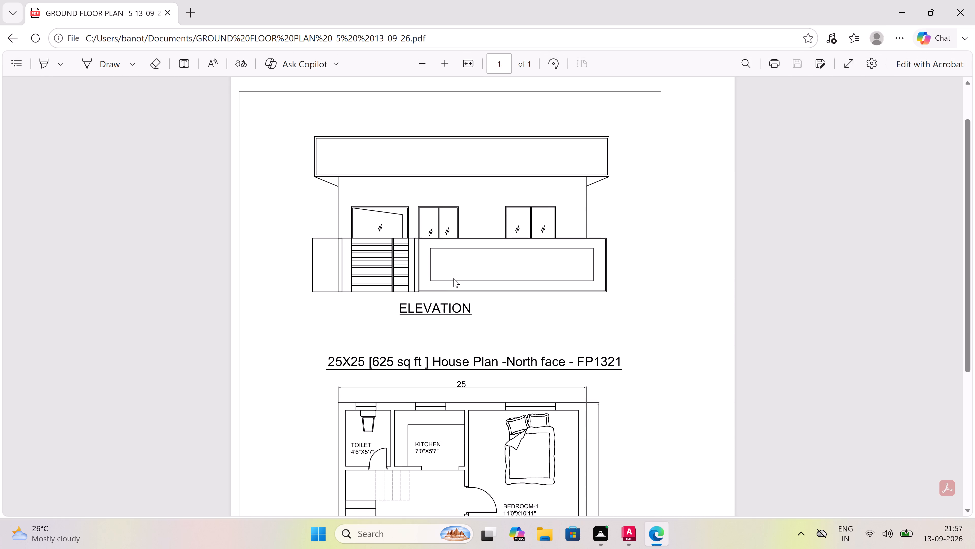
pyautogui.scroll(-3, 453, 278)
pyautogui.scroll(5, 453, 278)
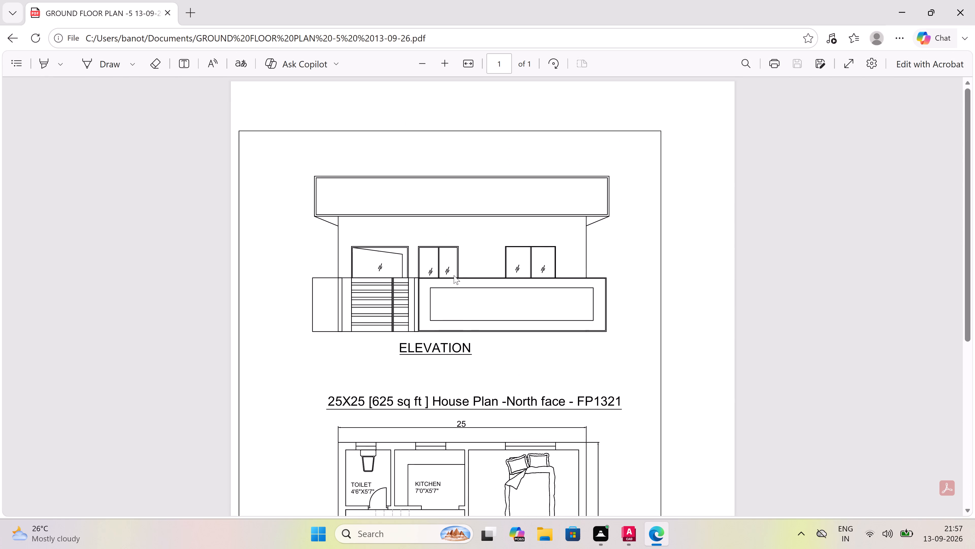
pyautogui.scroll(-5, 454, 275)
pyautogui.scroll(1, 454, 276)
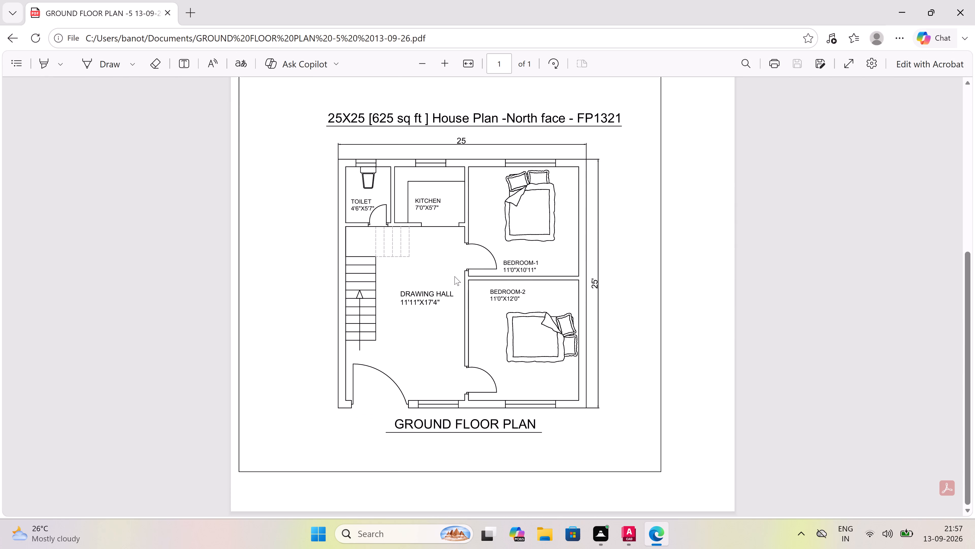
pyautogui.scroll(7, 454, 276)
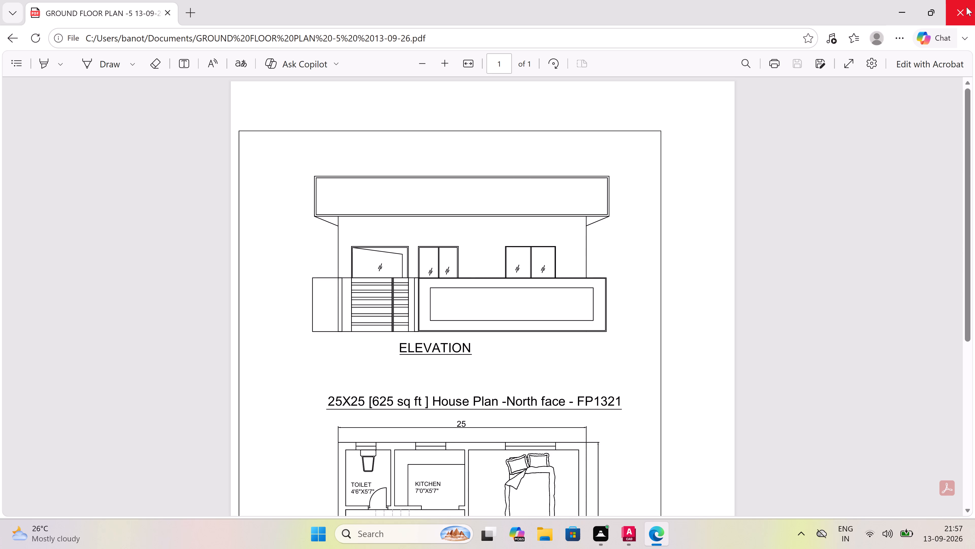
pyautogui.click(960, 12)
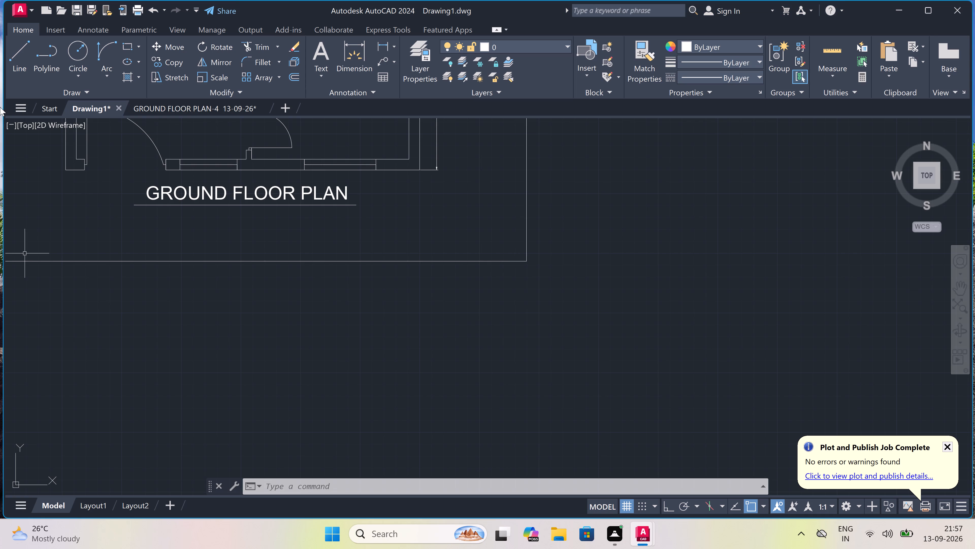
# Save the drawing as "GROUND FLOOR PLAN -5 13-09-26" in Downloads, in AutoCAD 2018 Drawing format.
pyautogui.click(14, 8)
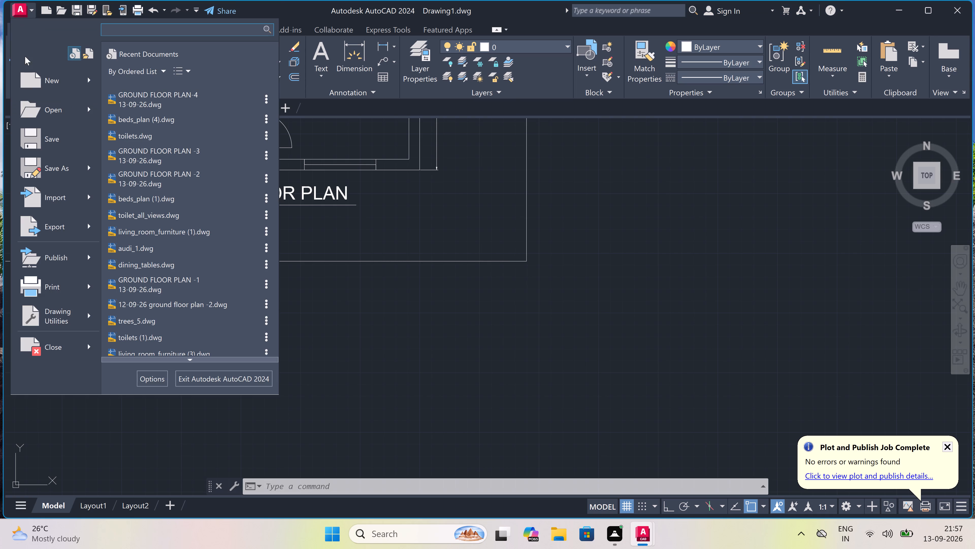
pyautogui.click(57, 167)
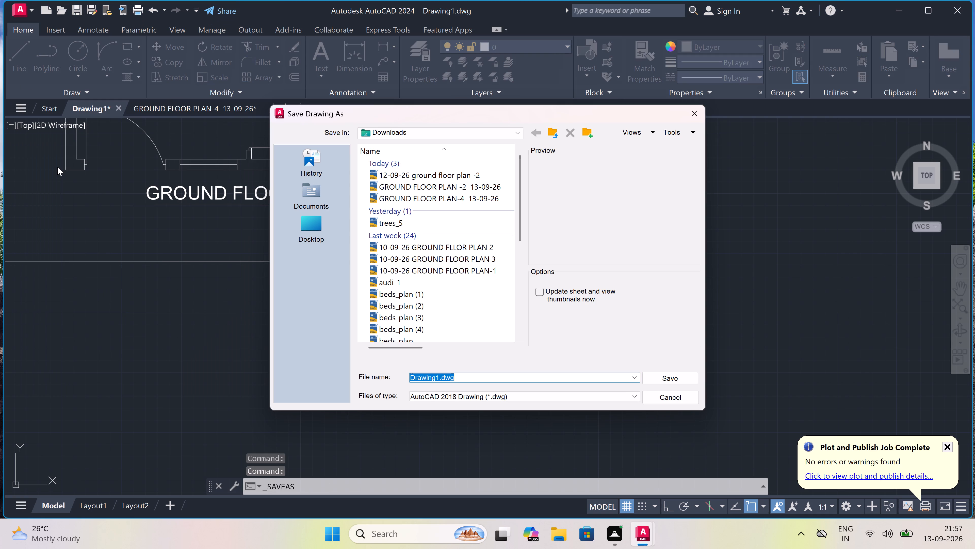
pyautogui.press('BackSpace')
pyautogui.write('GR')
pyautogui.write('OUND')
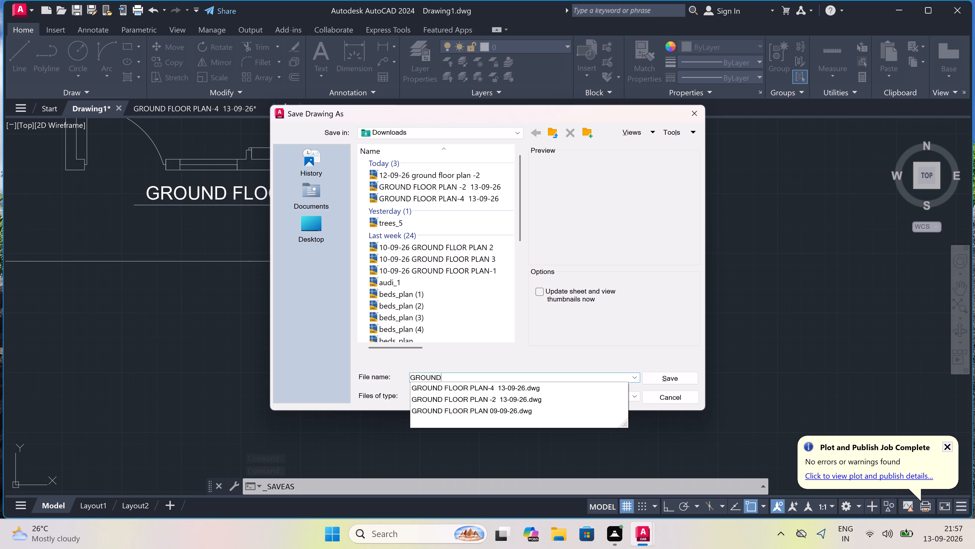
pyautogui.press('space')
pyautogui.press('f')
pyautogui.write('LOOR PLAN -')
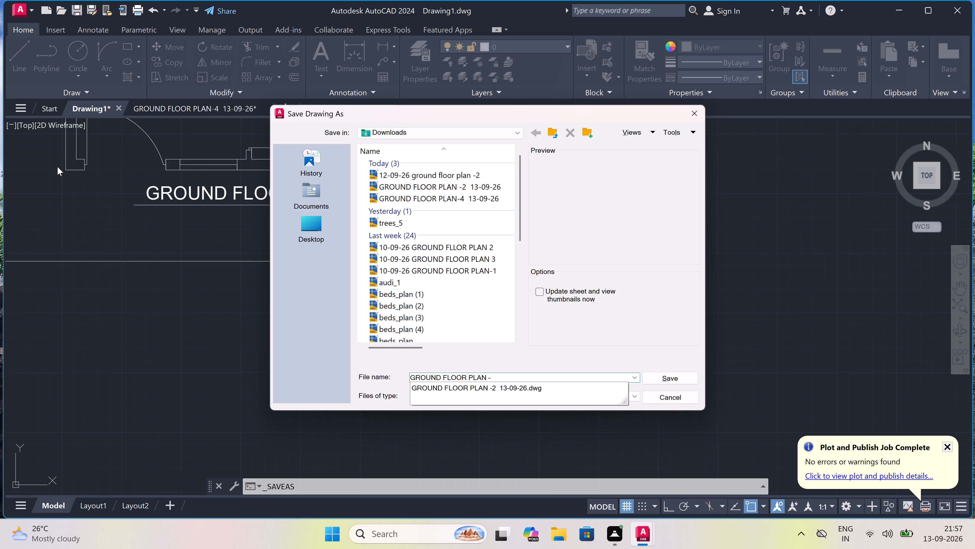
pyautogui.write('5')
pyautogui.press('space')
pyautogui.press('space')
pyautogui.write('13-09-26')
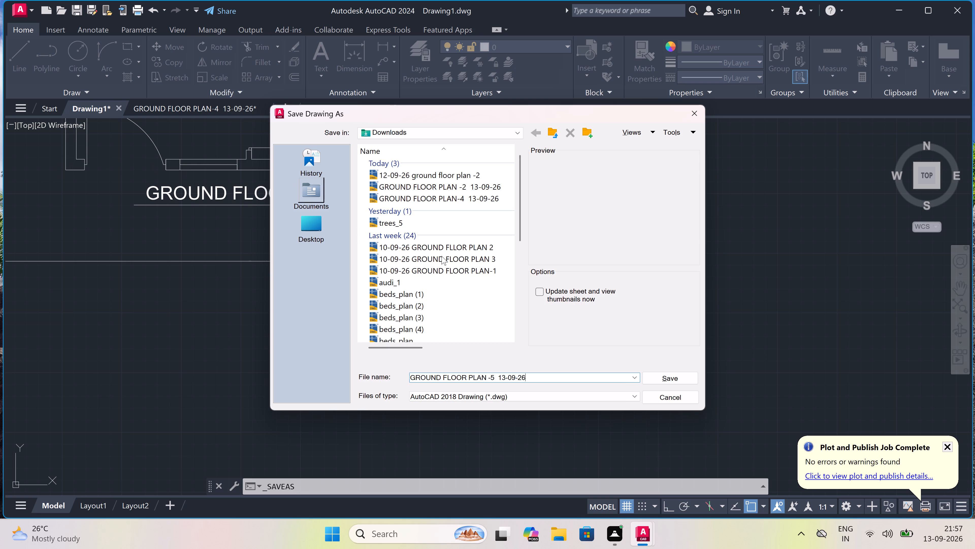
pyautogui.click(675, 376)
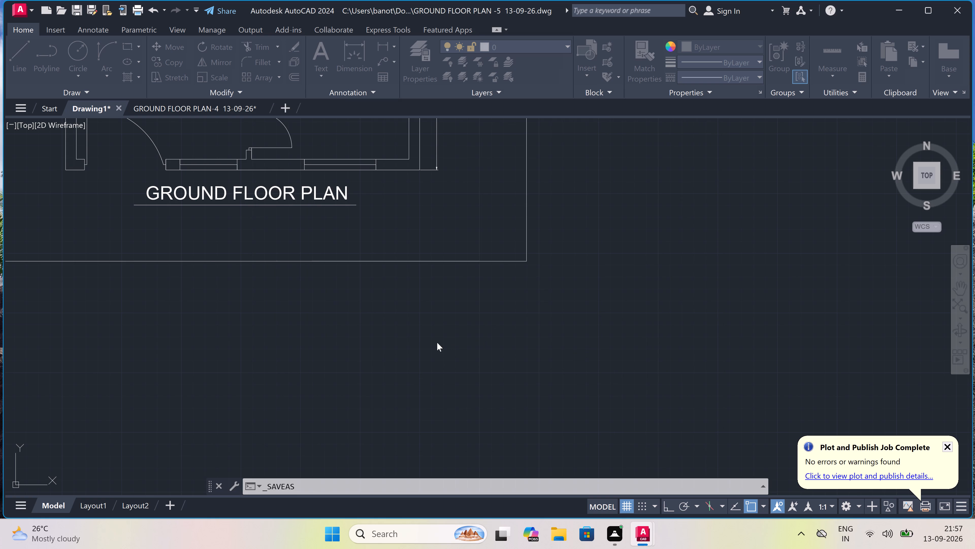
# Exit AutoCAD, saving the changes to GROUND FLOOR PLAN -5 and discarding those to GROUND FLOOR PLAN-4.
pyautogui.scroll(-2, 299, 322)
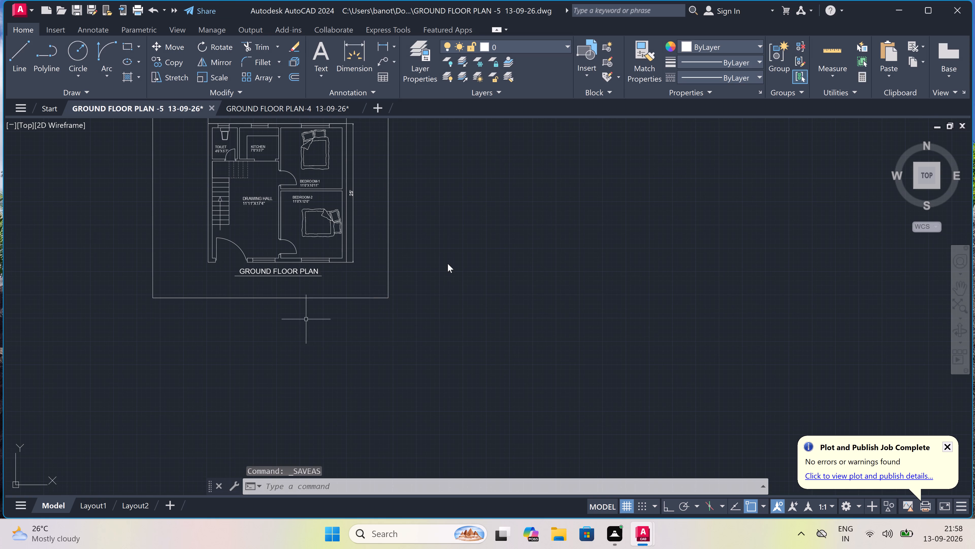
pyautogui.click(969, 4)
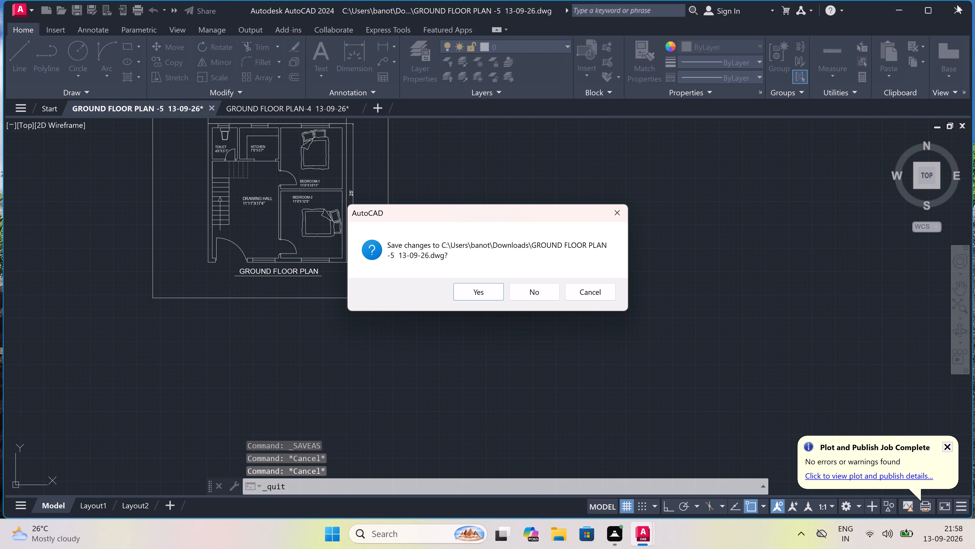
pyautogui.doubleClick(473, 289)
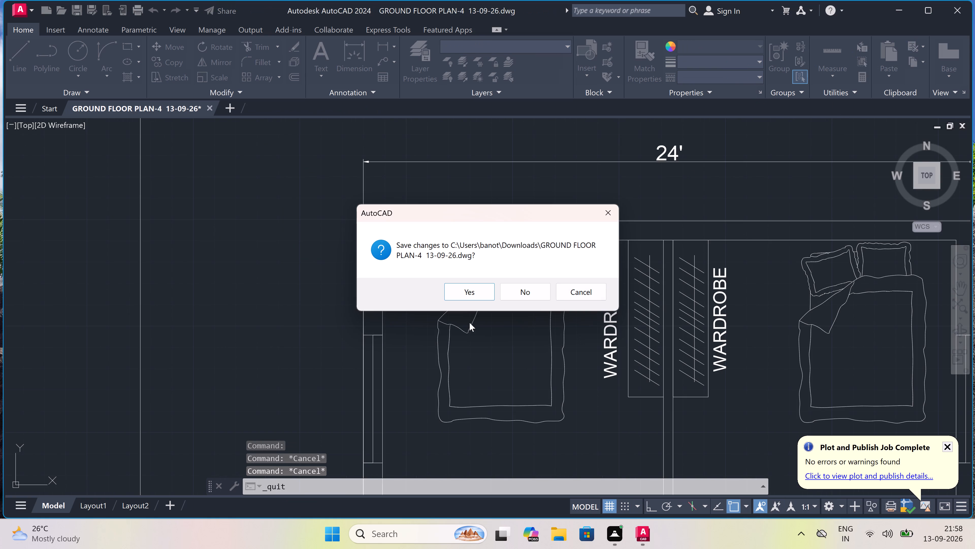
pyautogui.click(529, 292)
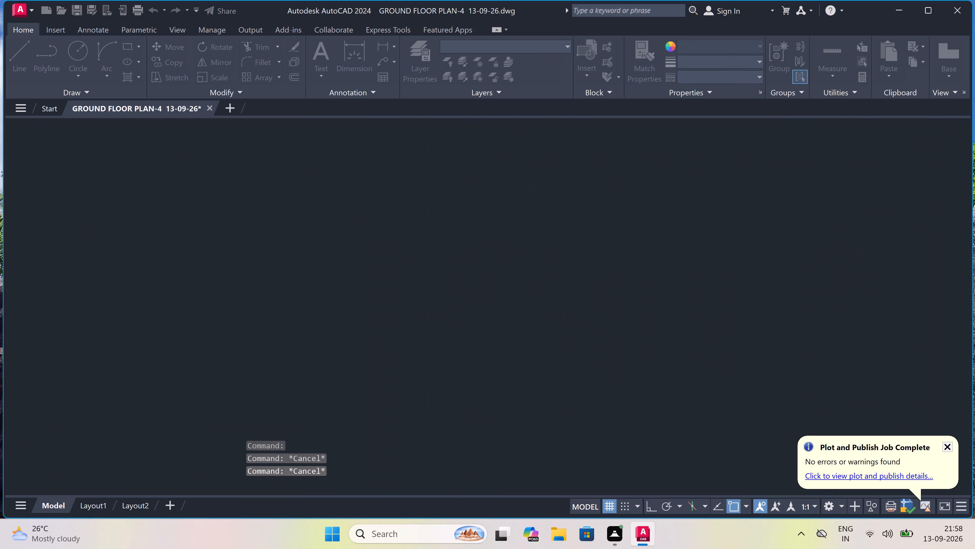